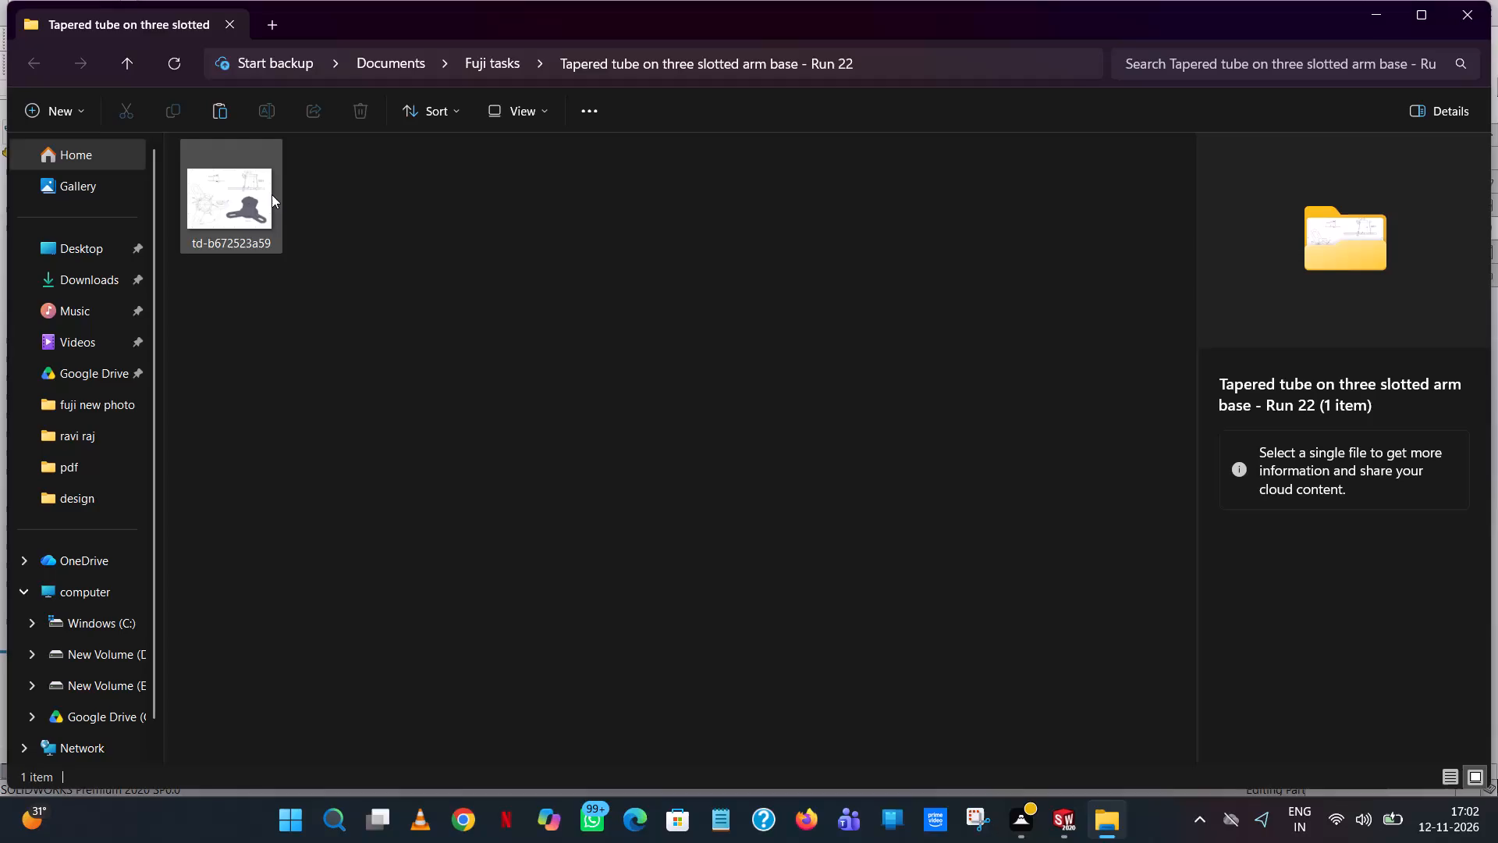
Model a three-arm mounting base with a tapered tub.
Cut the drawing image td-b672523a59 from the "Tapered tube on three slotted arm base - Run 22" folder.
right_click(271, 194)
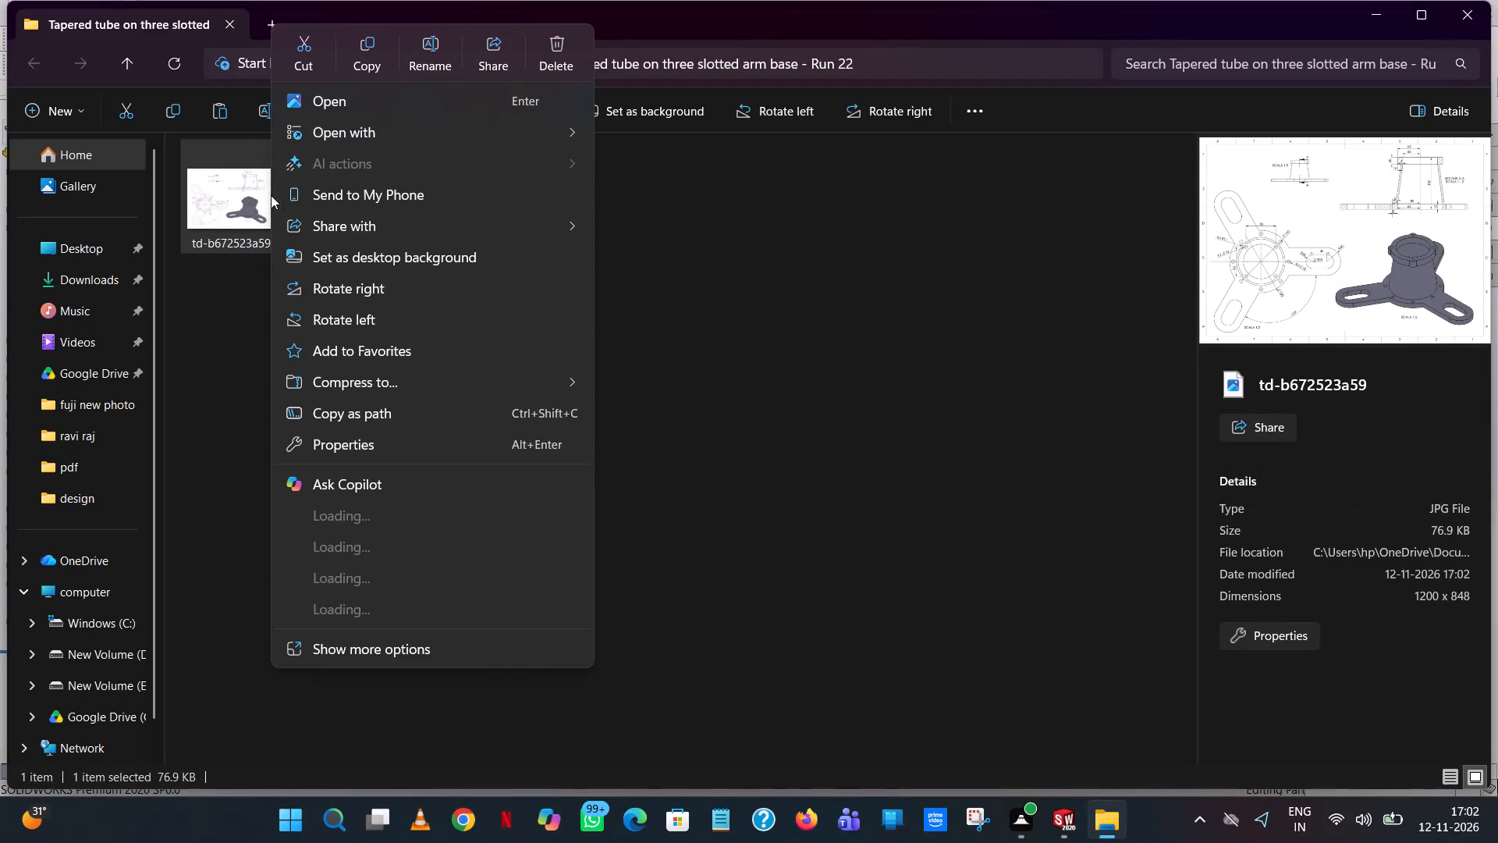
left_click(311, 68)
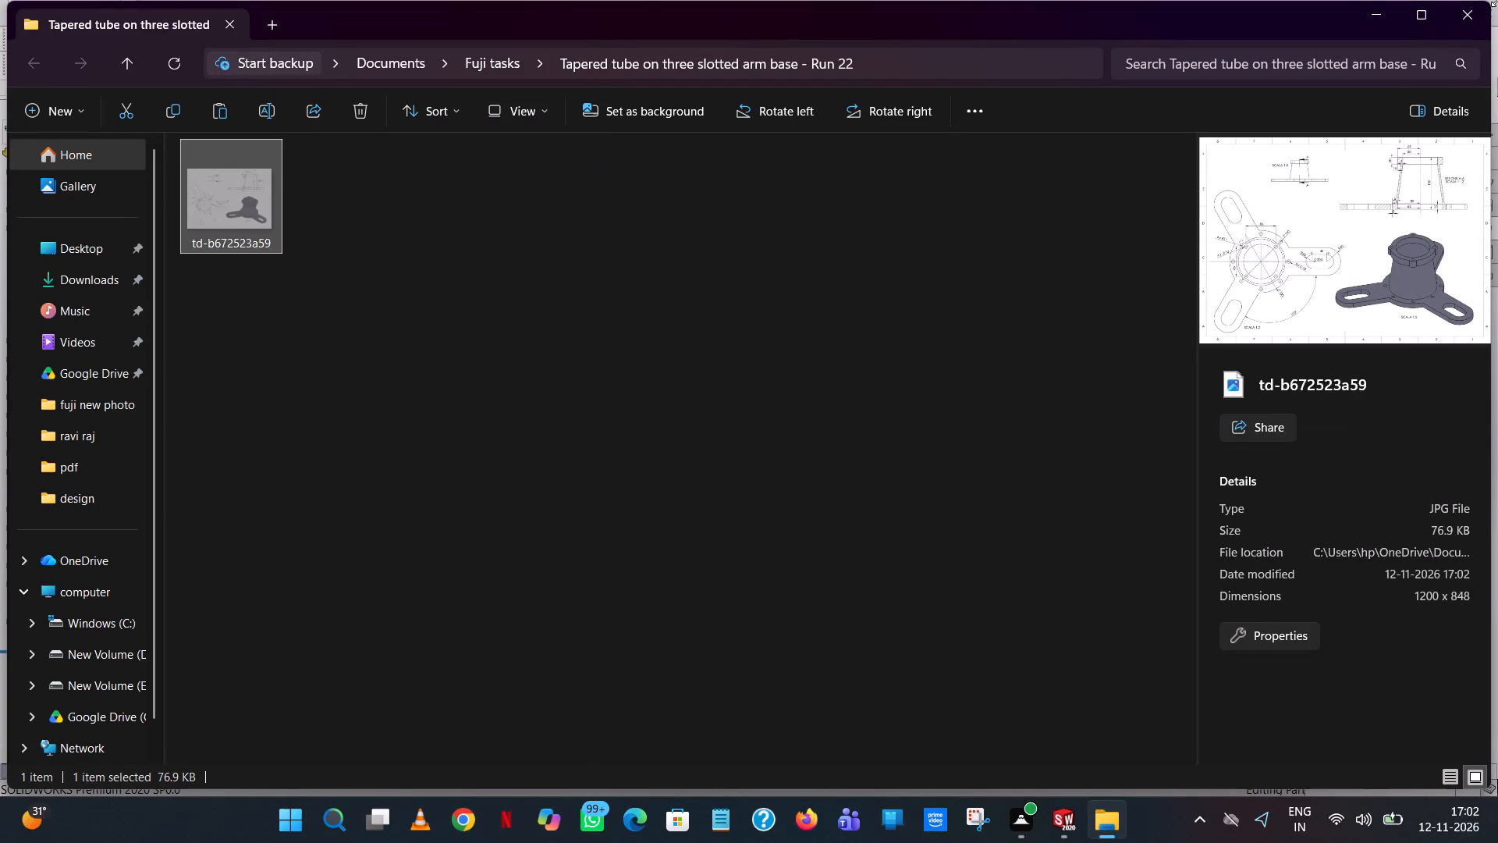
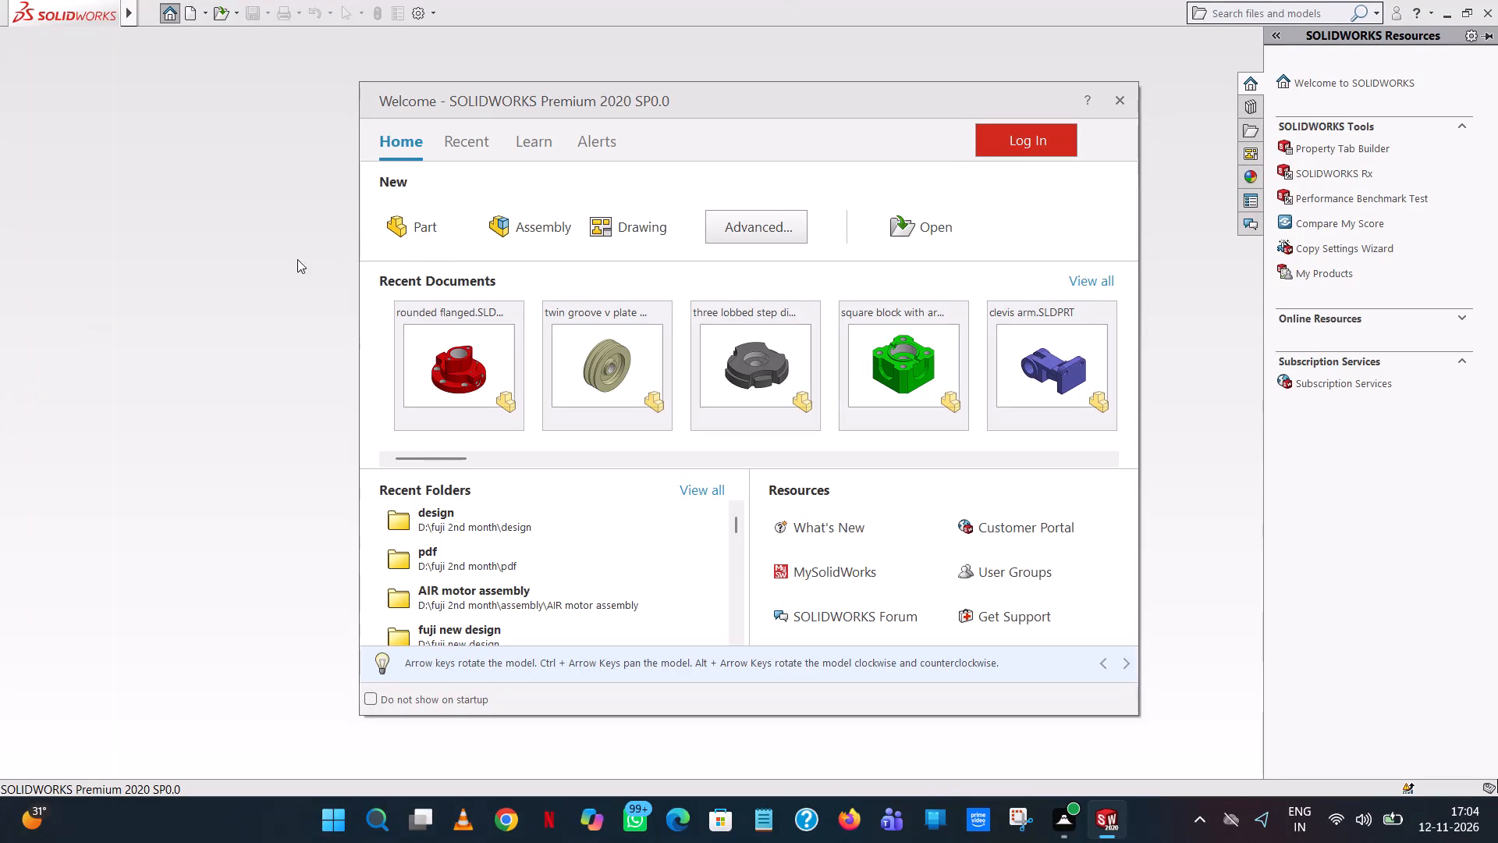
Create a new part document in SOLIDWORKS.
double_click(424, 220)
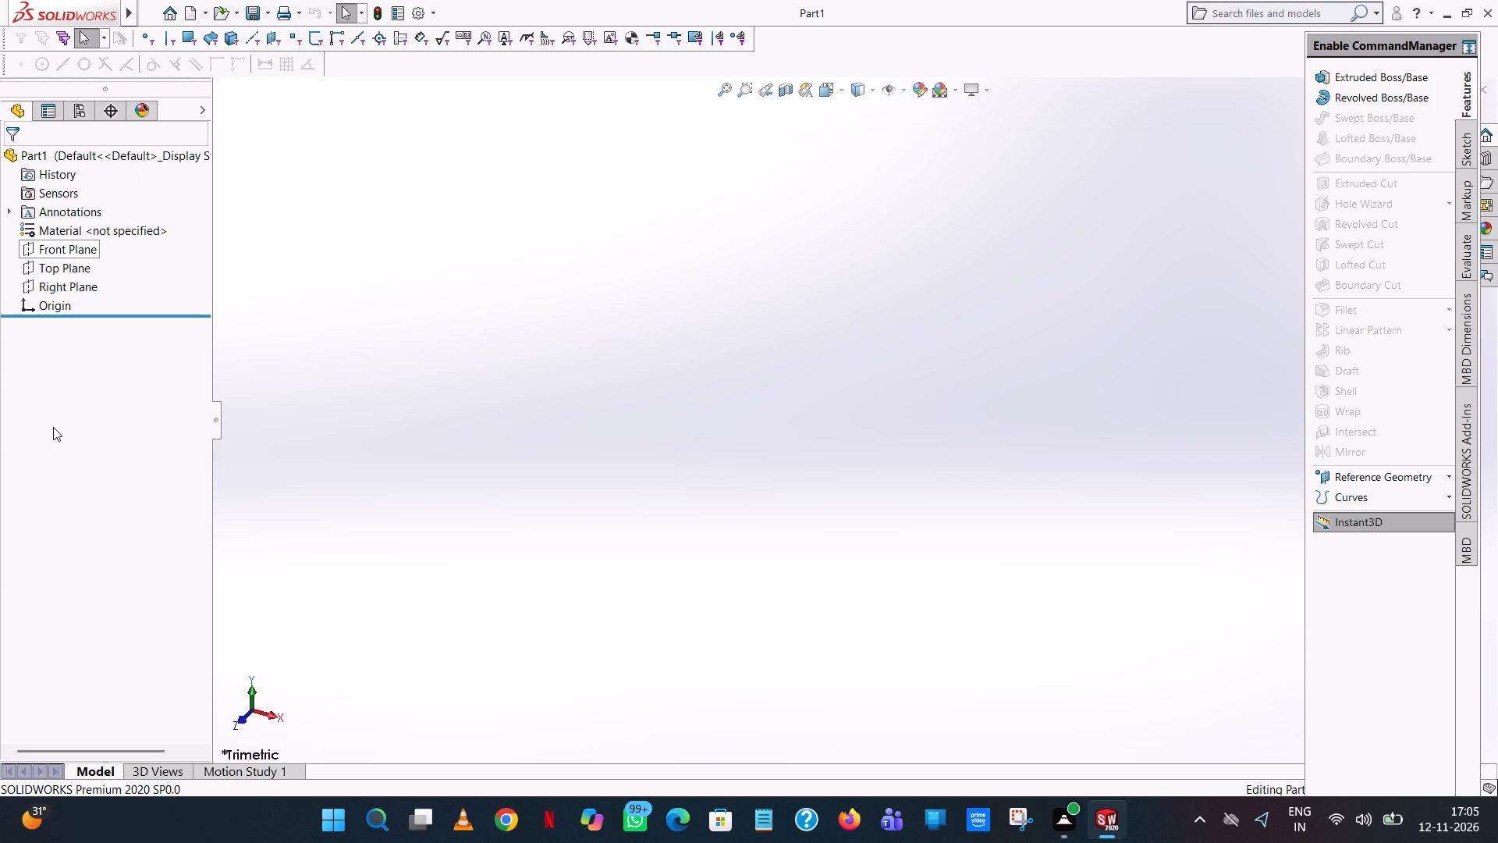
Open a sketch on the Top Plane and draw a circle centred on the origin.
left_click(56, 271)
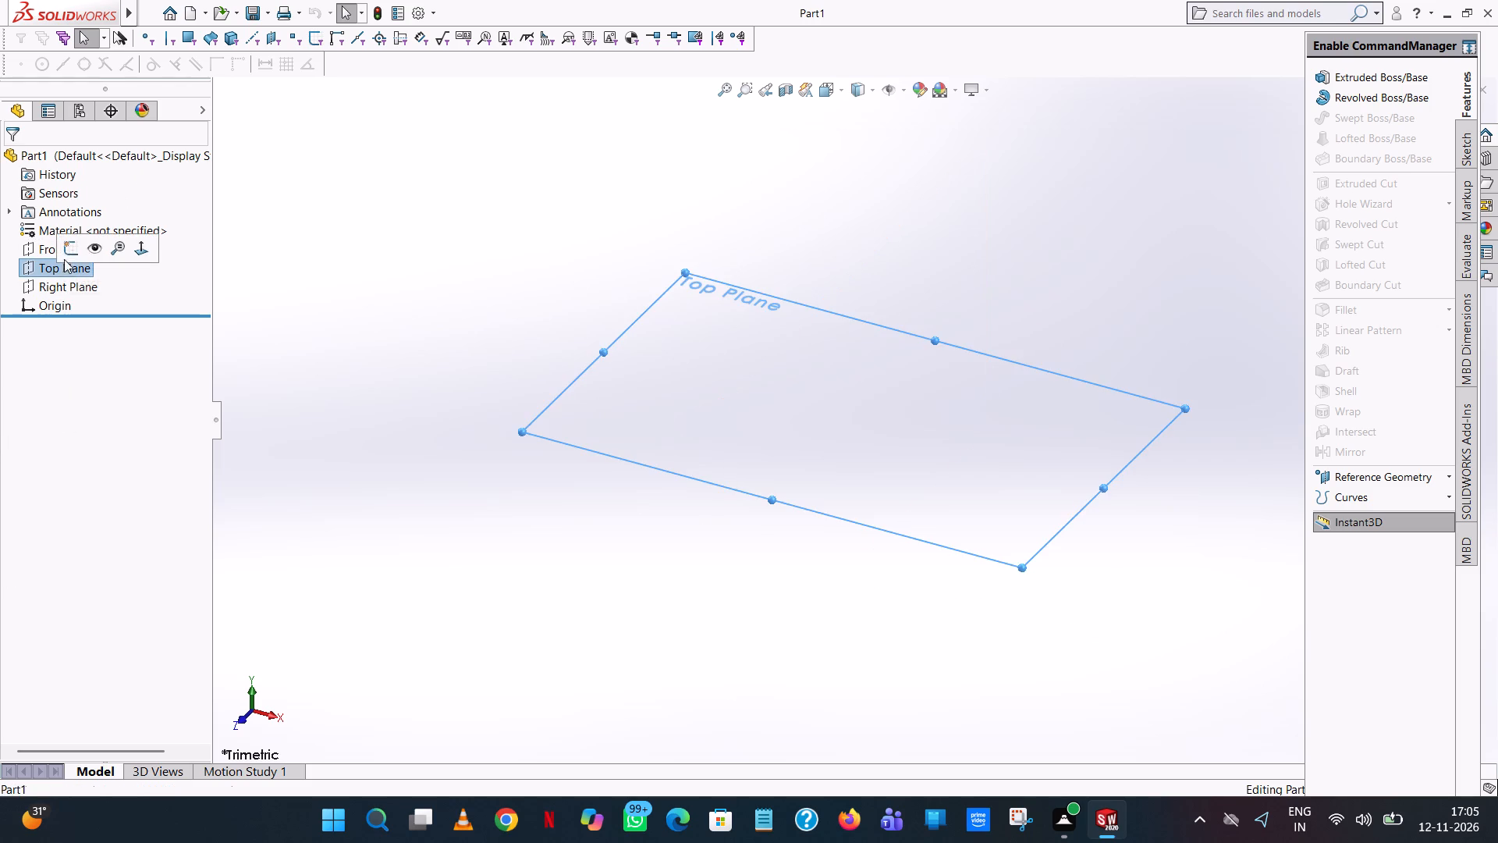
left_click(71, 247)
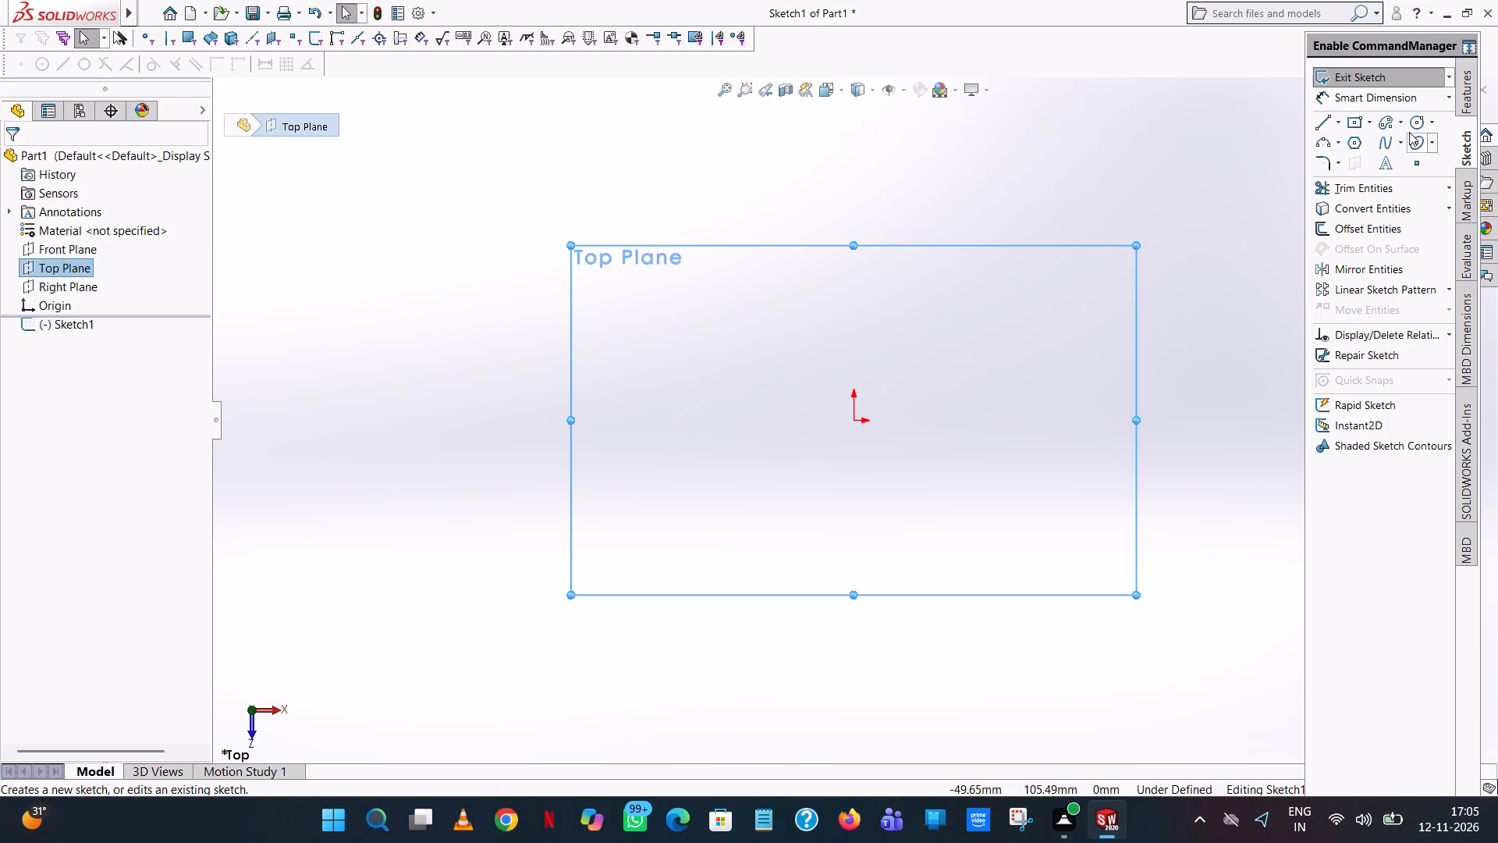
left_click(1415, 126)
left_click(854, 423)
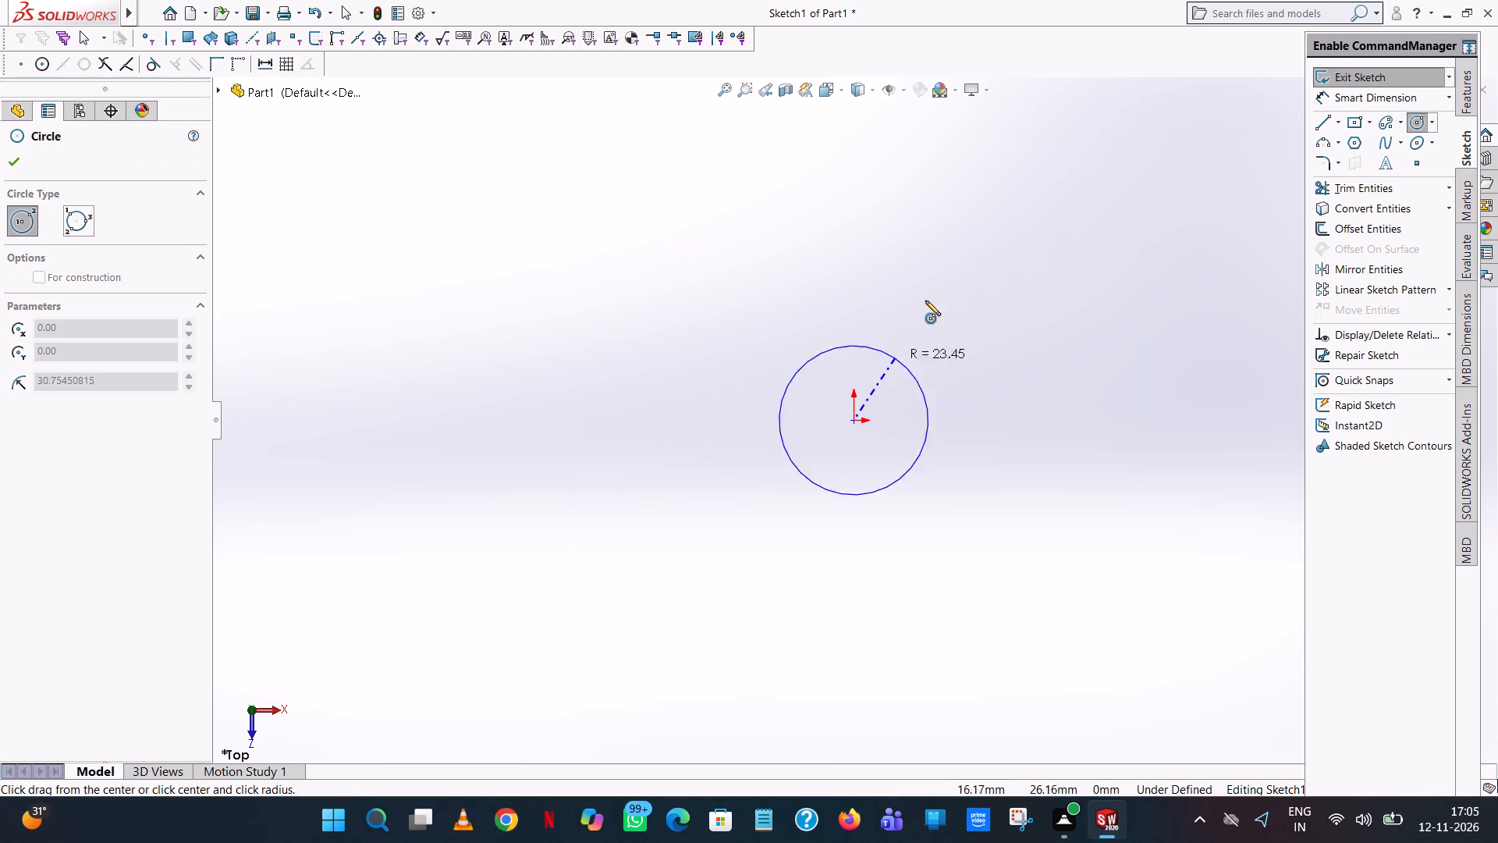
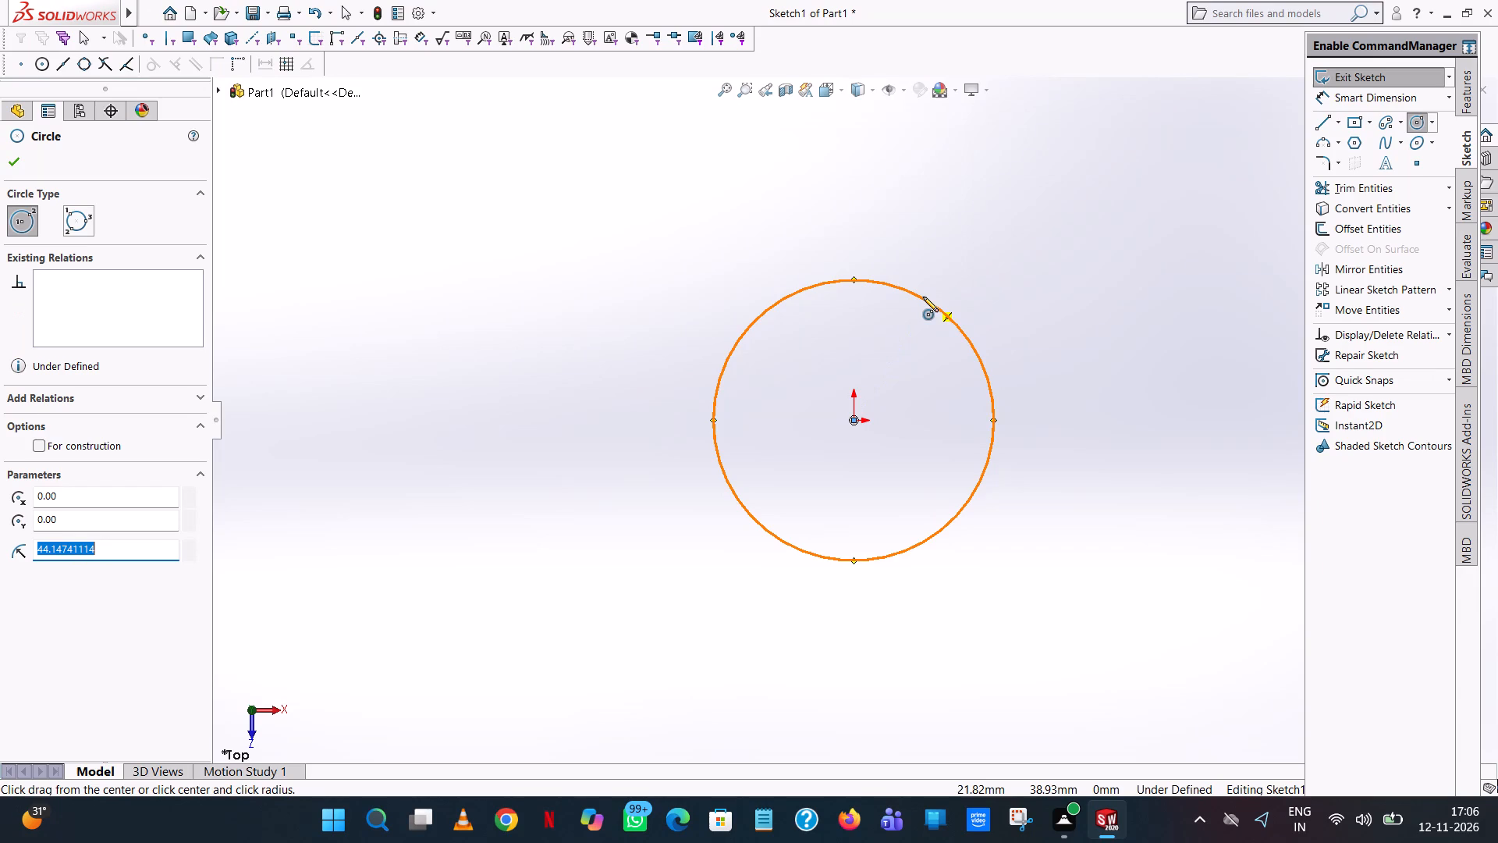
Set the radius of the circle centred on the origin to 90 mm.
right_click(985, 164)
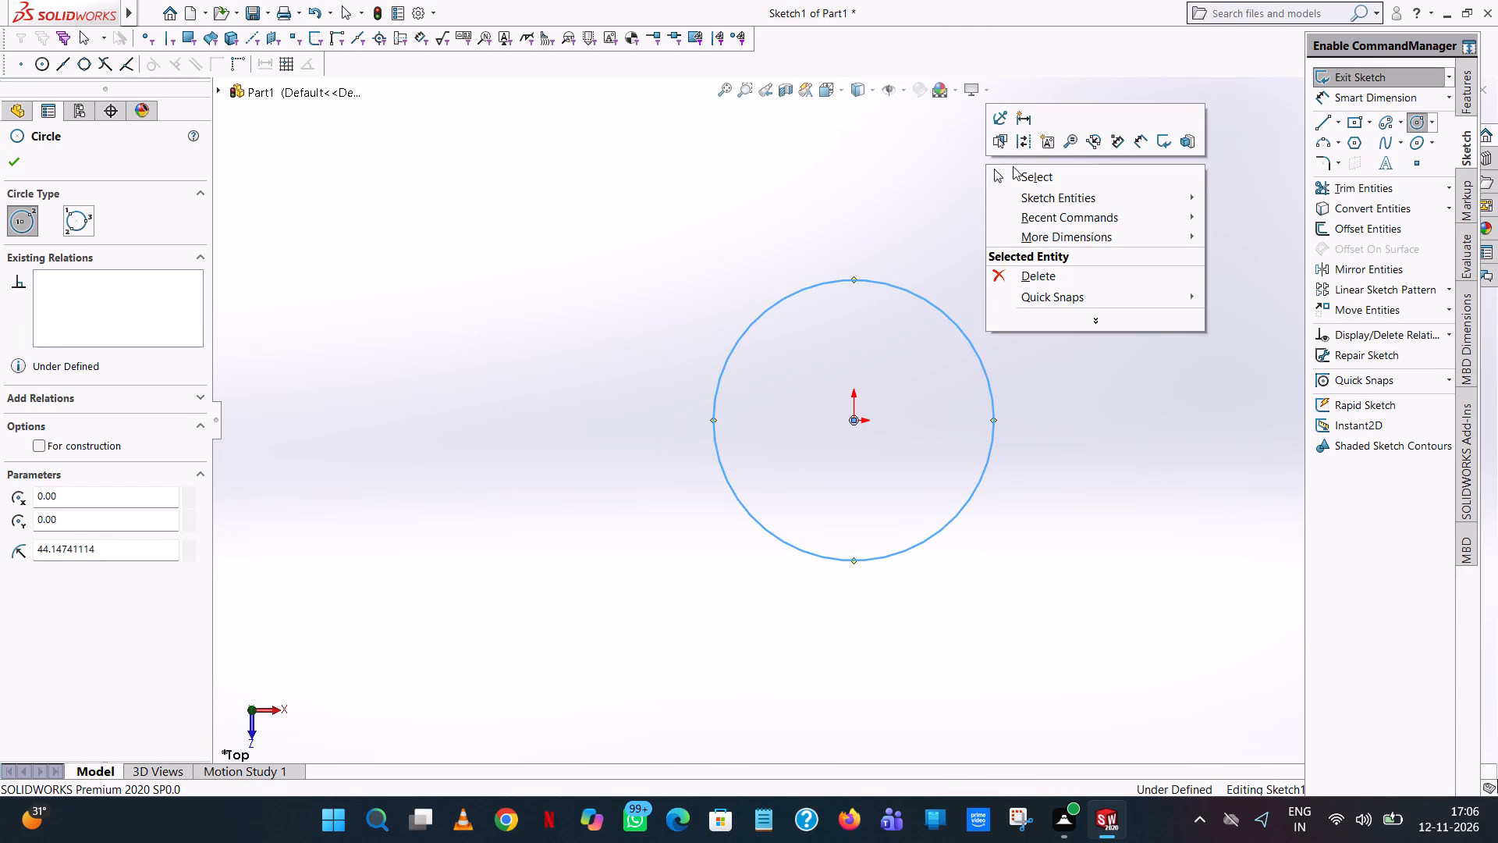
left_click(1017, 169)
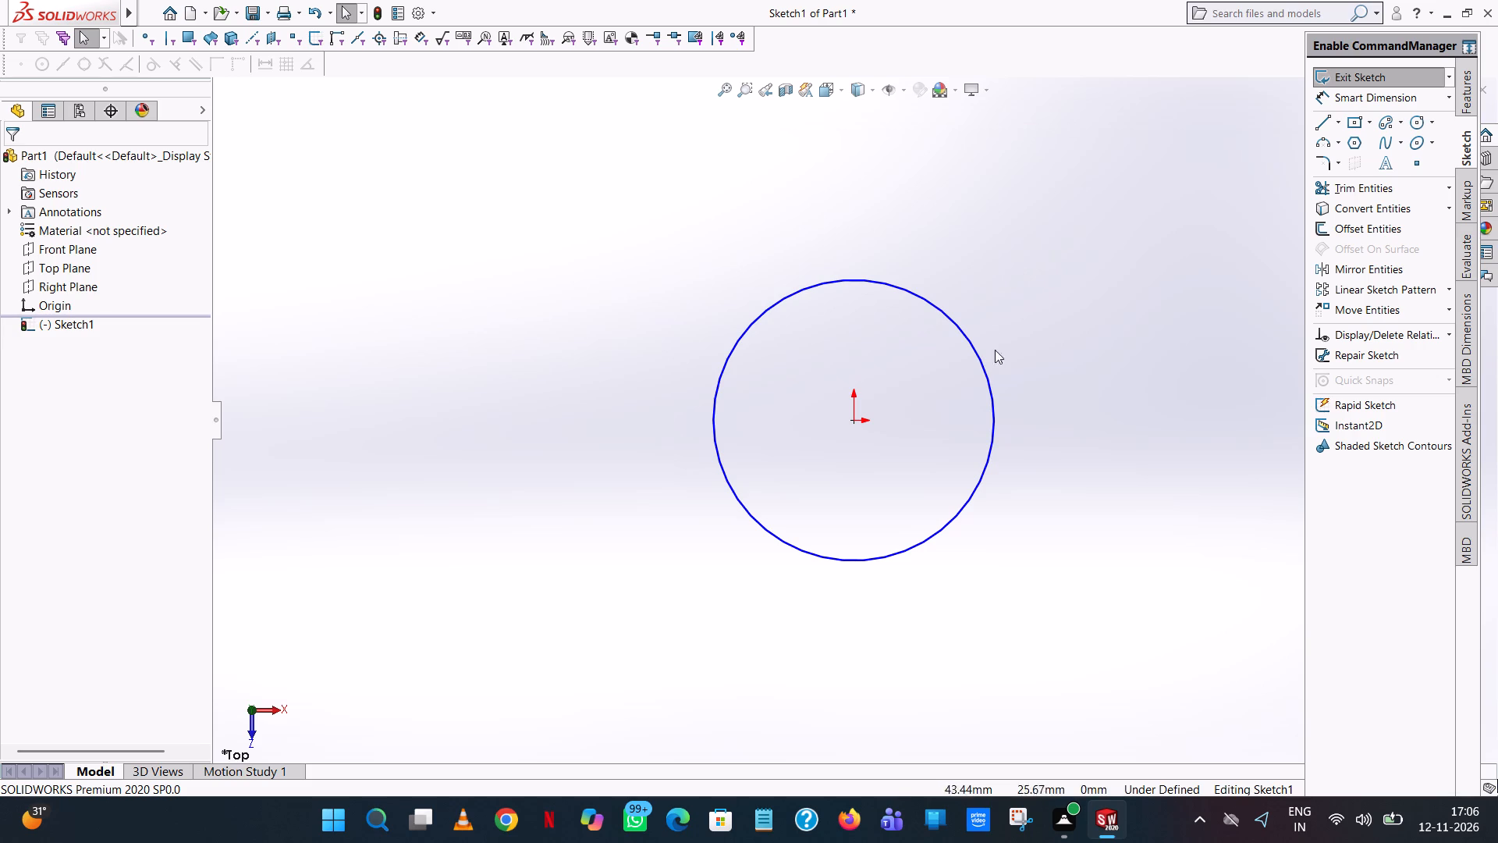
left_click(952, 323)
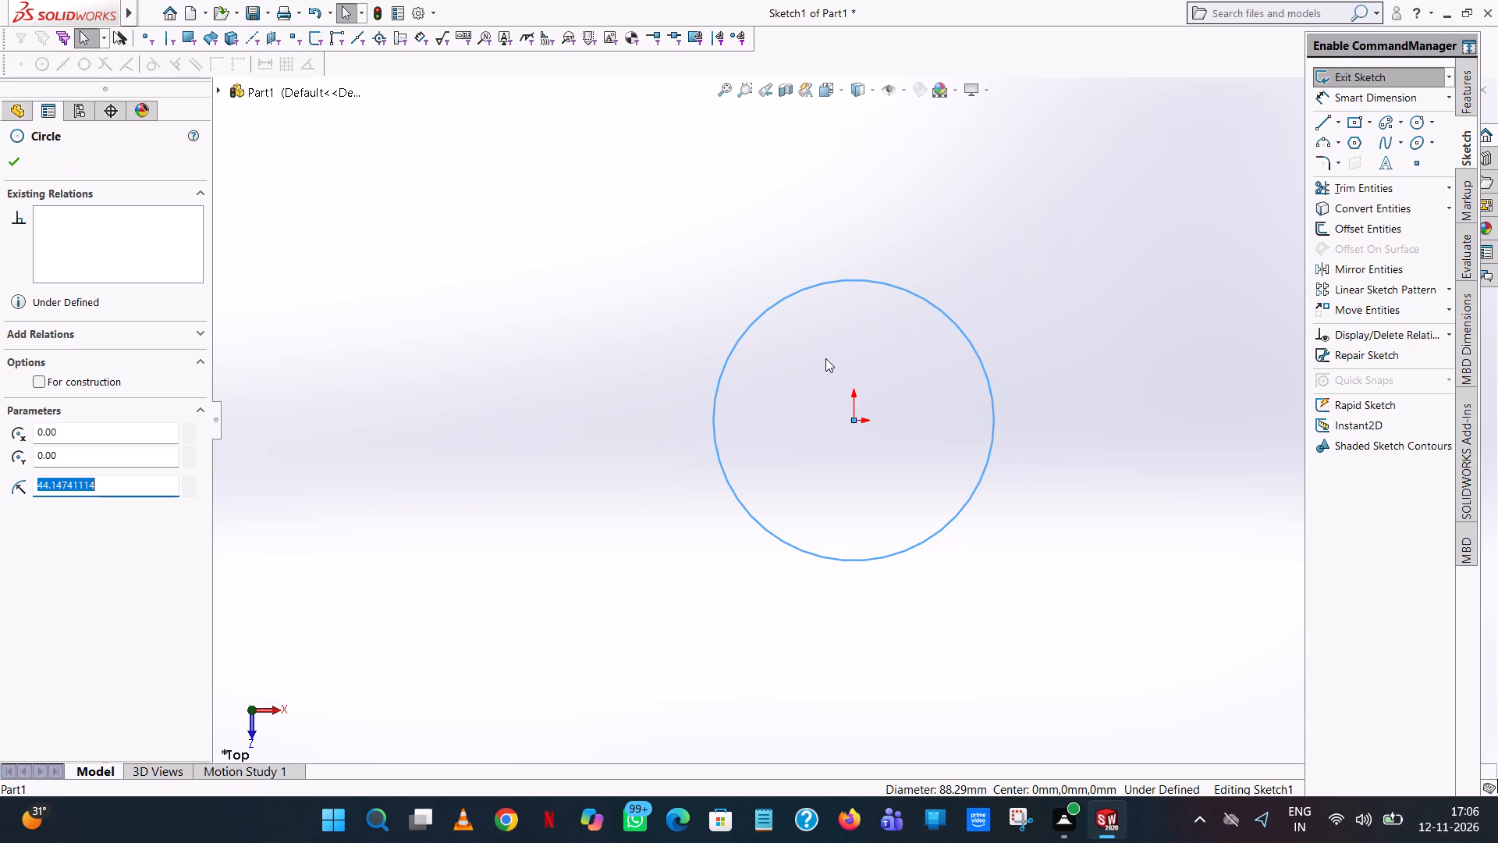
type("90")
key("Return")
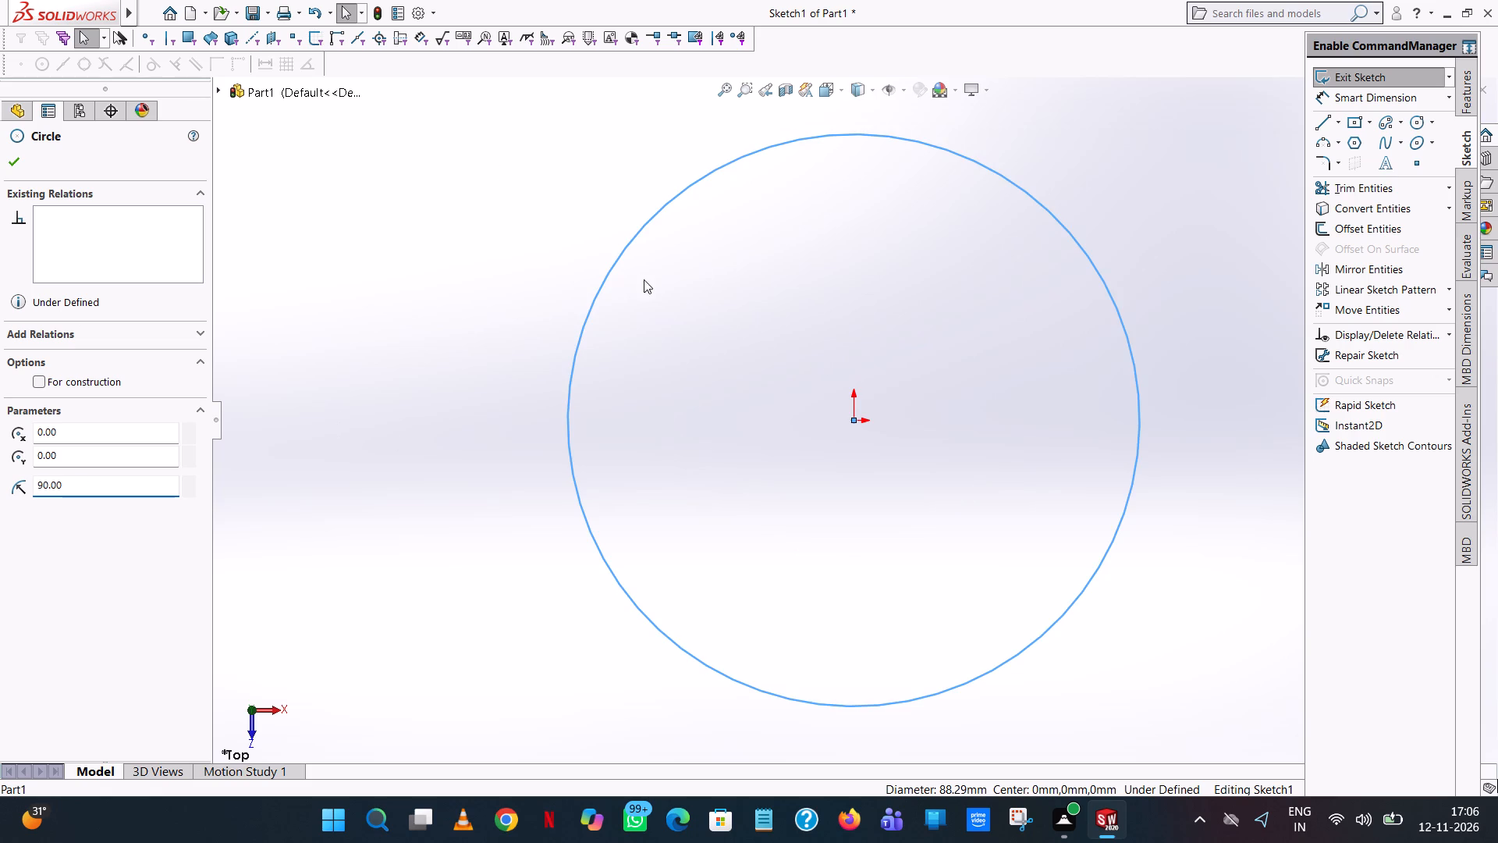
left_click(564, 244)
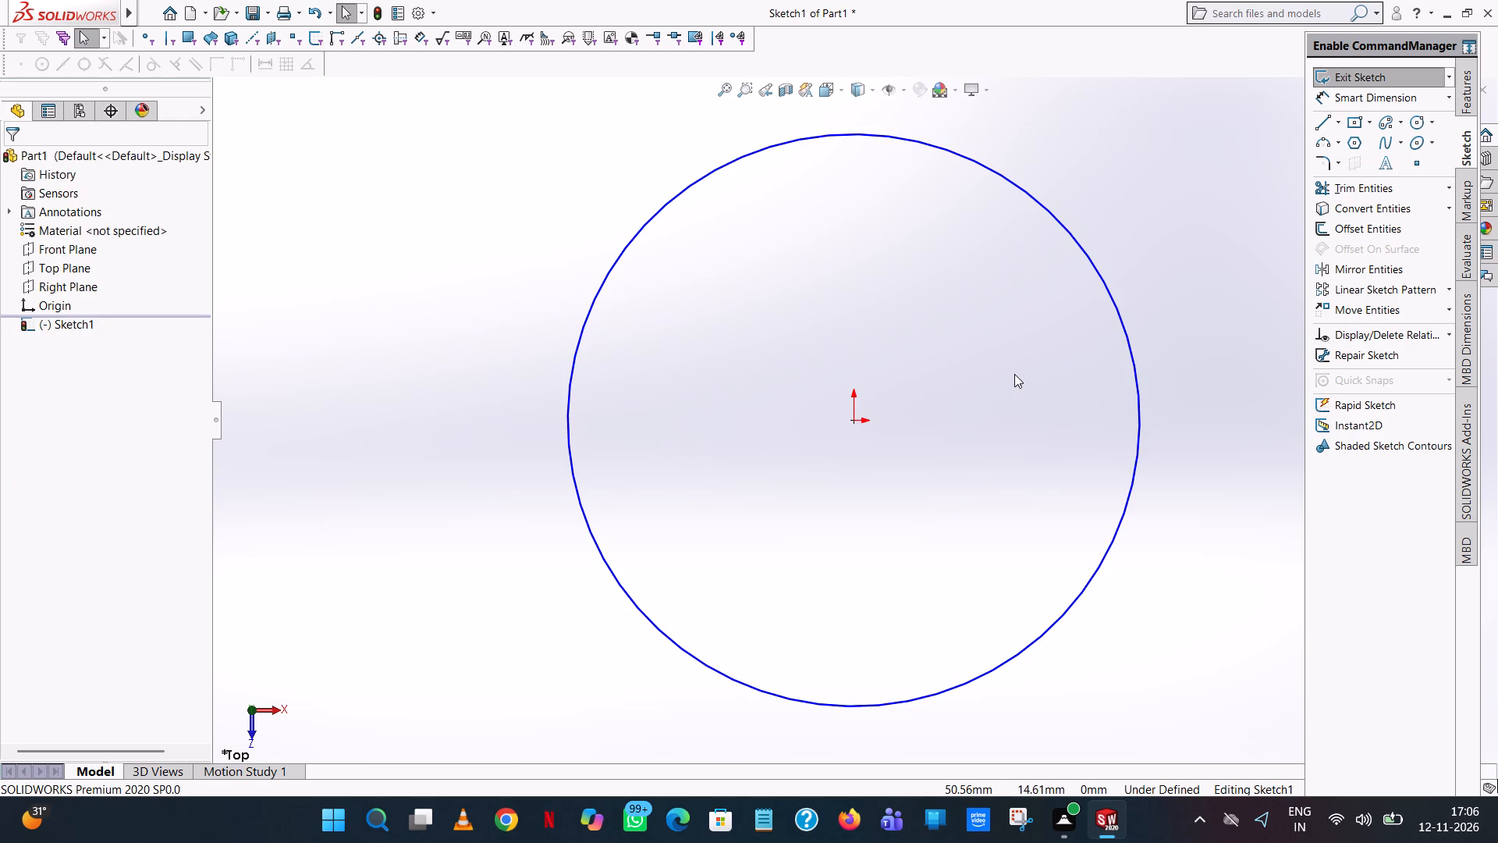
Add a diameter dimension to the origin-centred circle, placing it outside the circle and keeping its current value.
scroll(1003, 418, "up", 2)
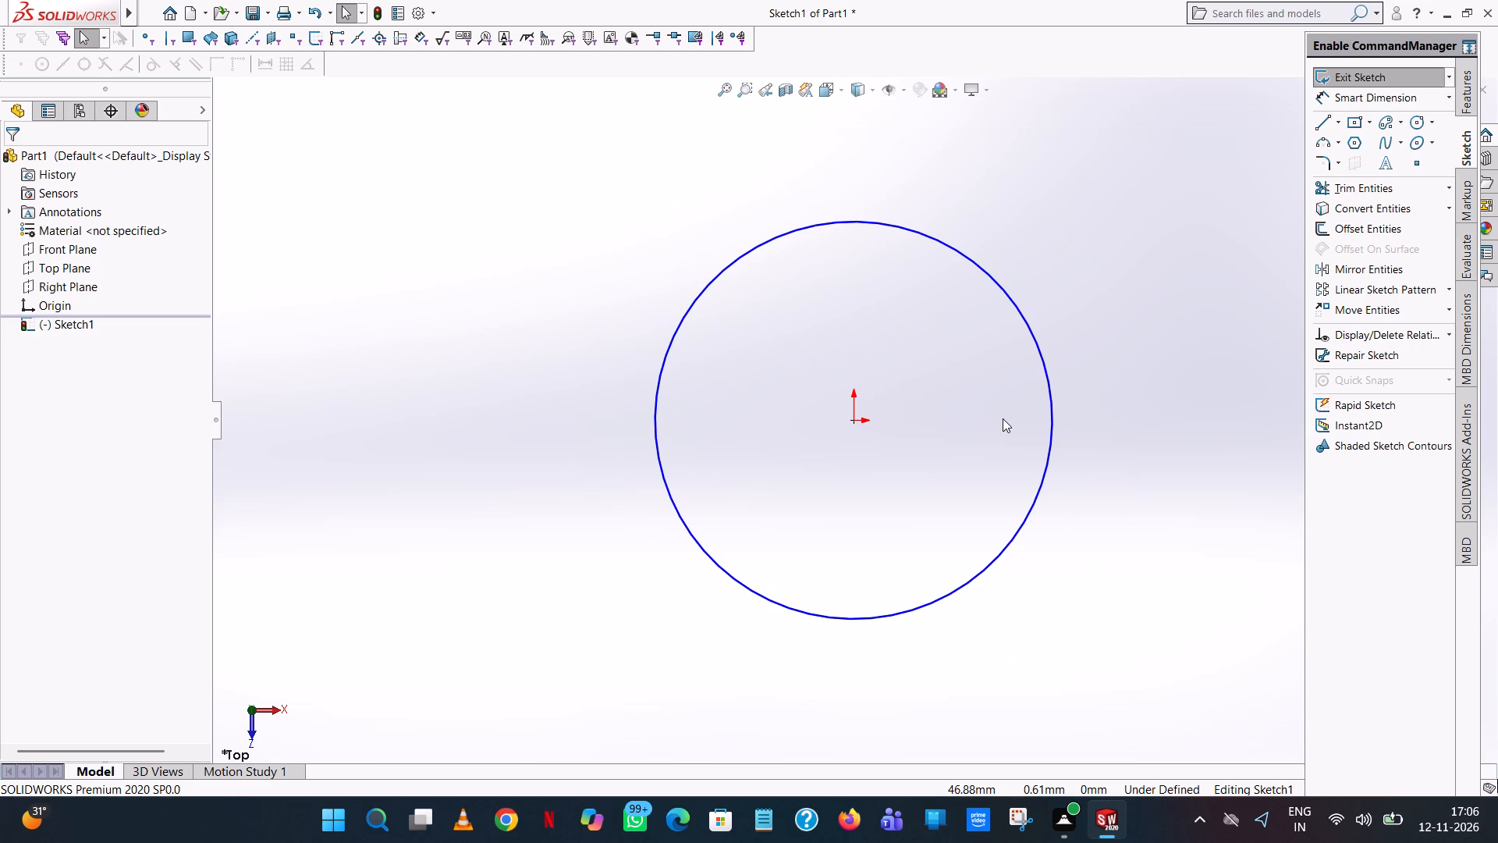
left_click(1369, 96)
left_click(668, 482)
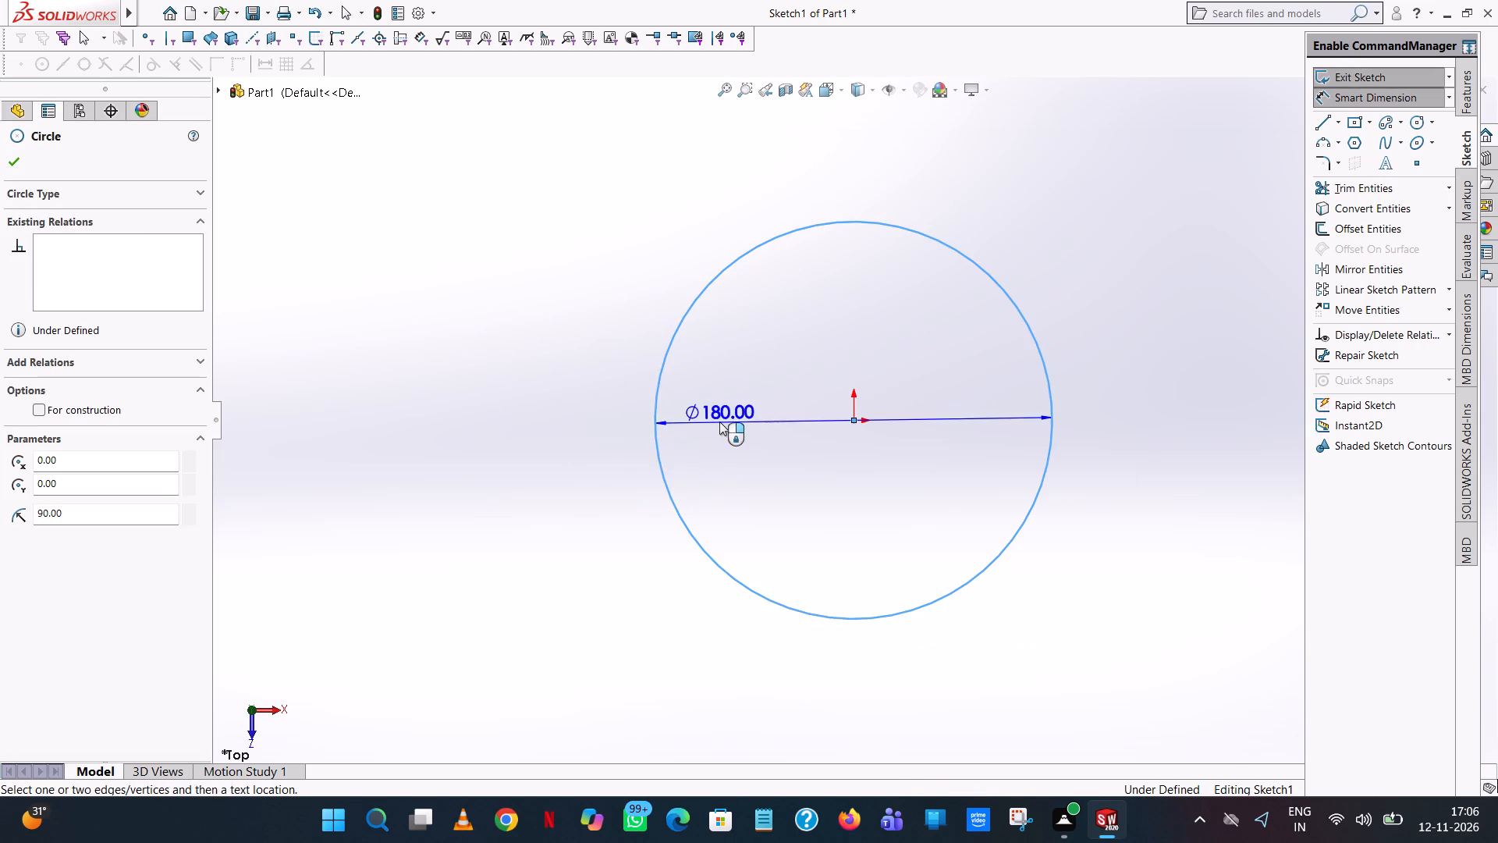
left_click(328, 526)
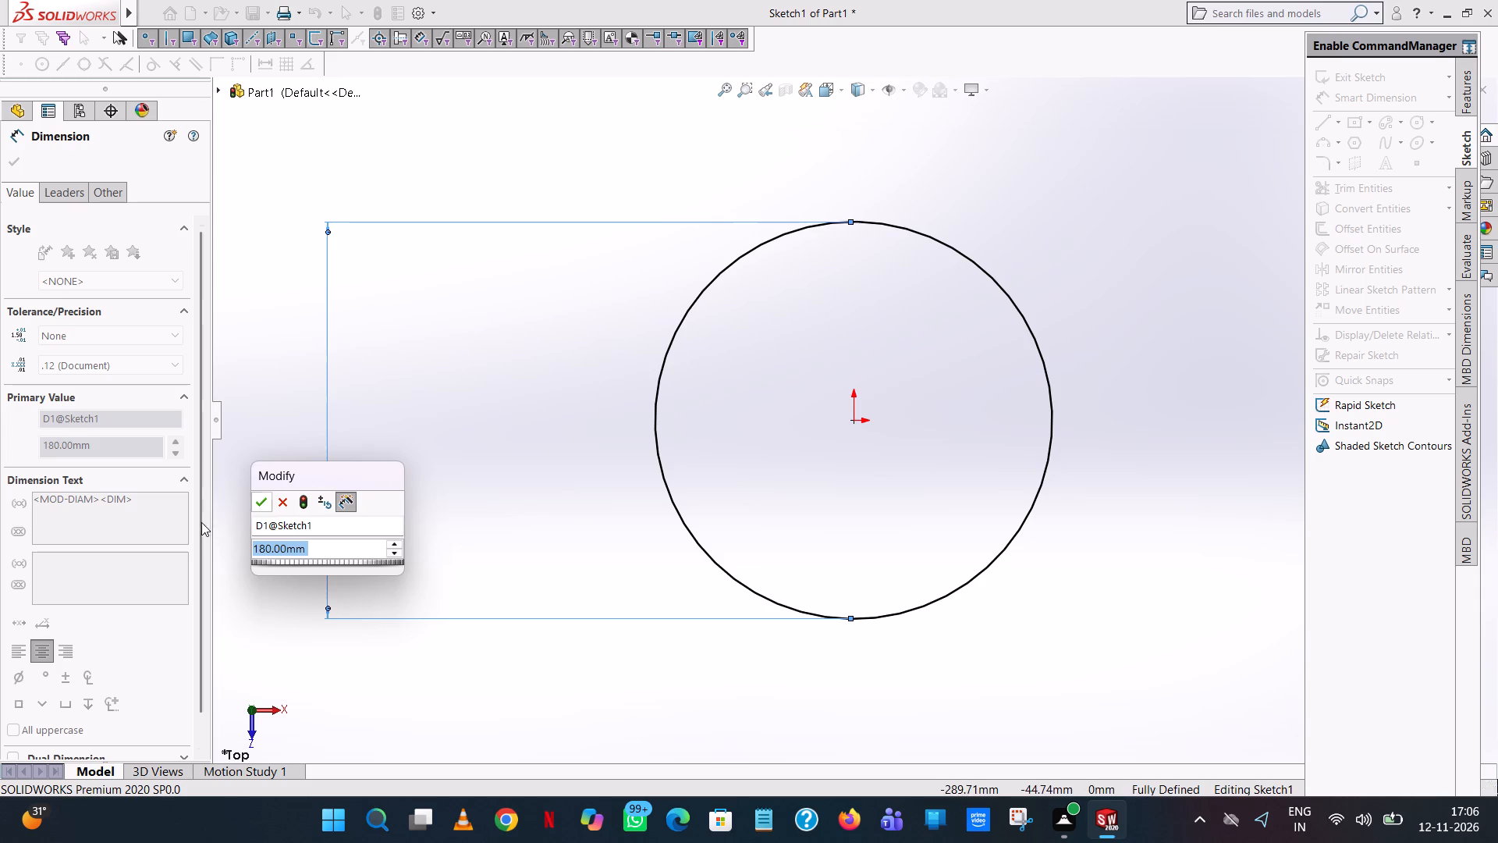
left_click(261, 499)
left_click(562, 350)
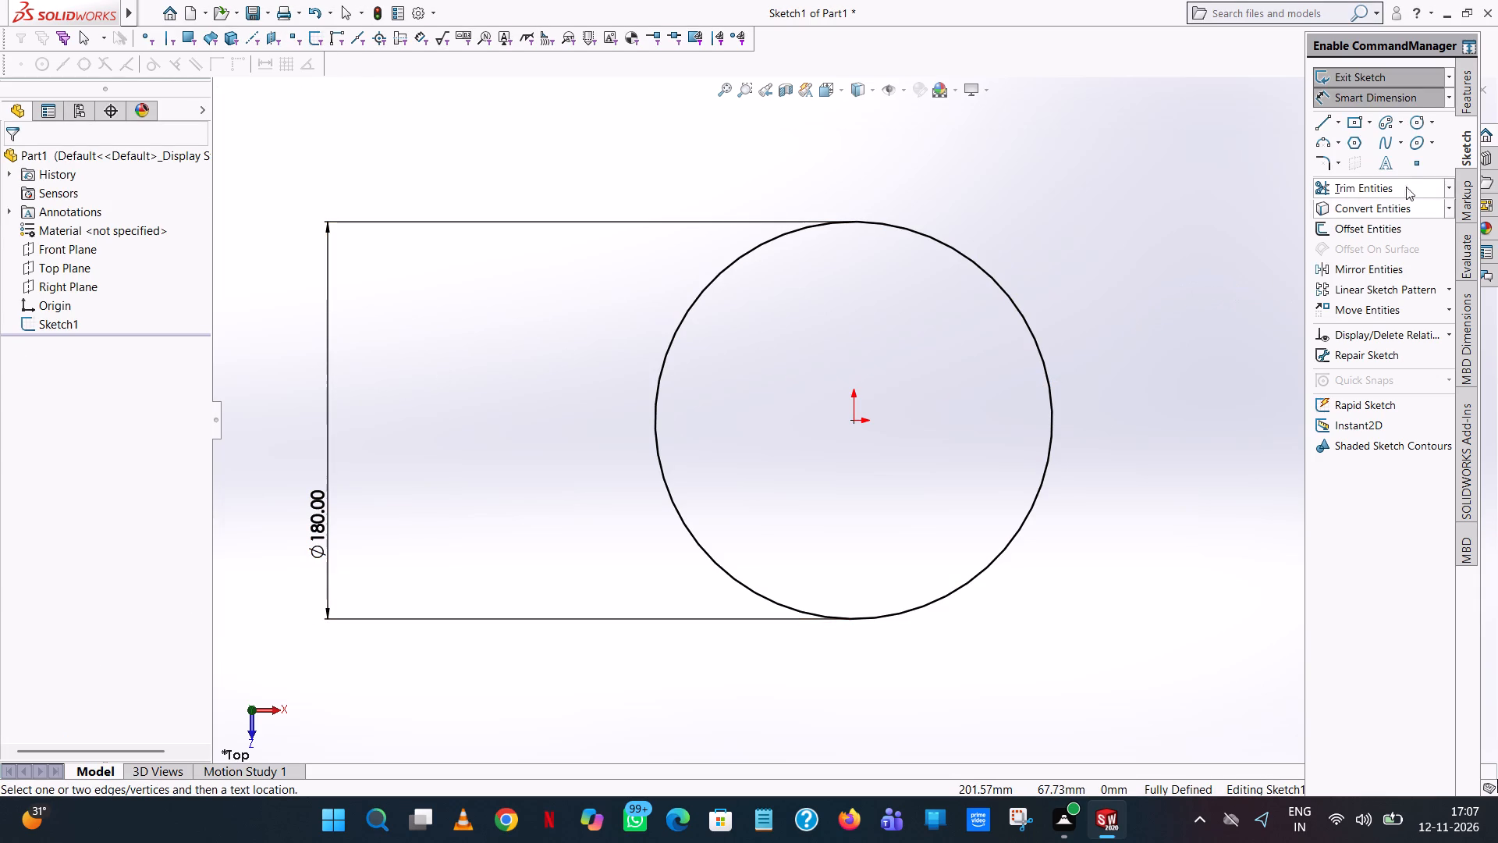
Draw a second, larger circle centred on the origin with a radius of 150 mm.
left_click(1414, 123)
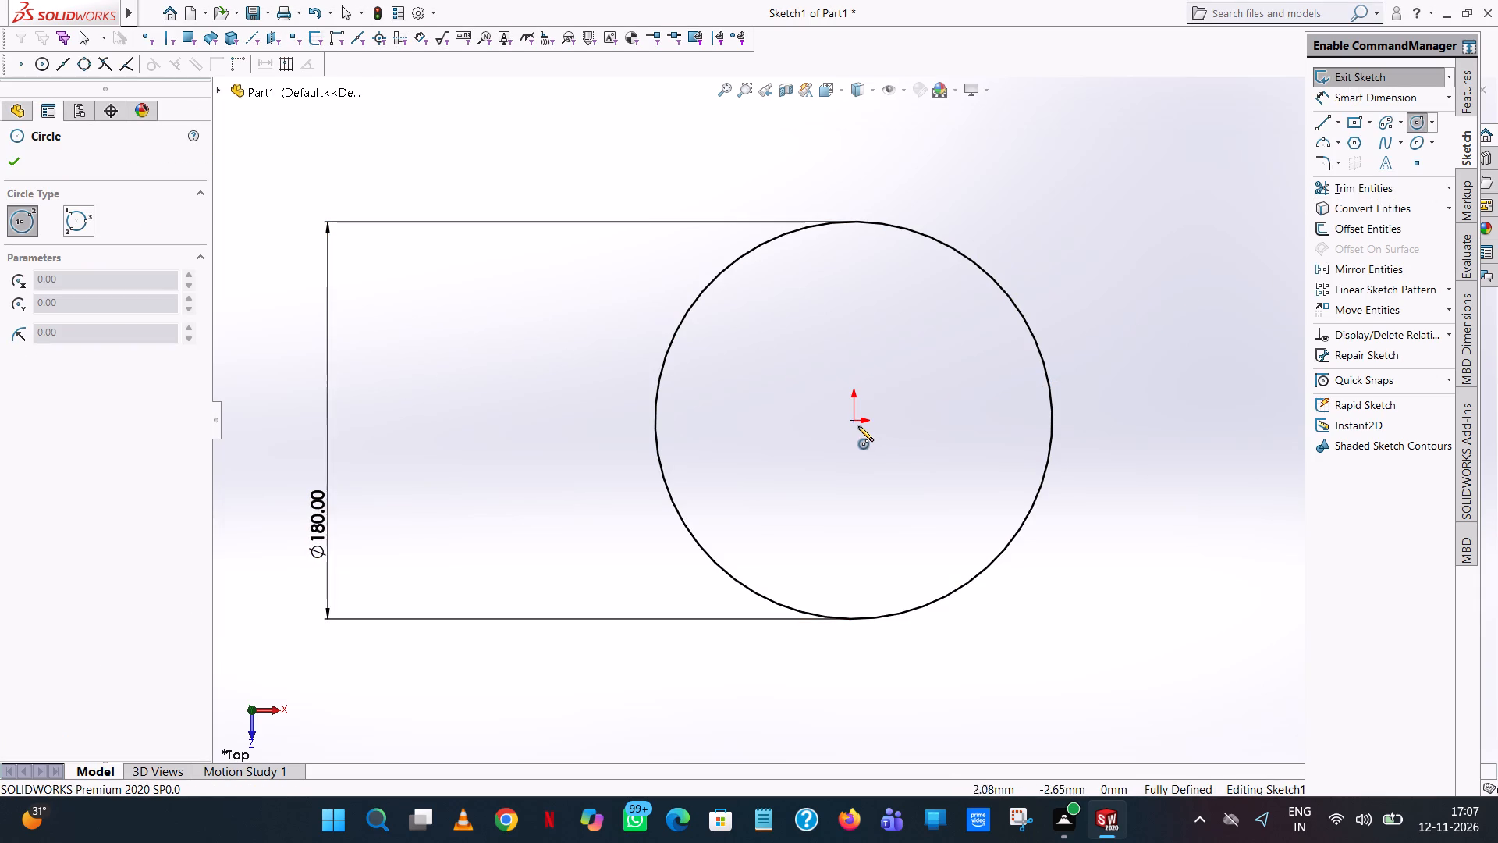
left_click(854, 423)
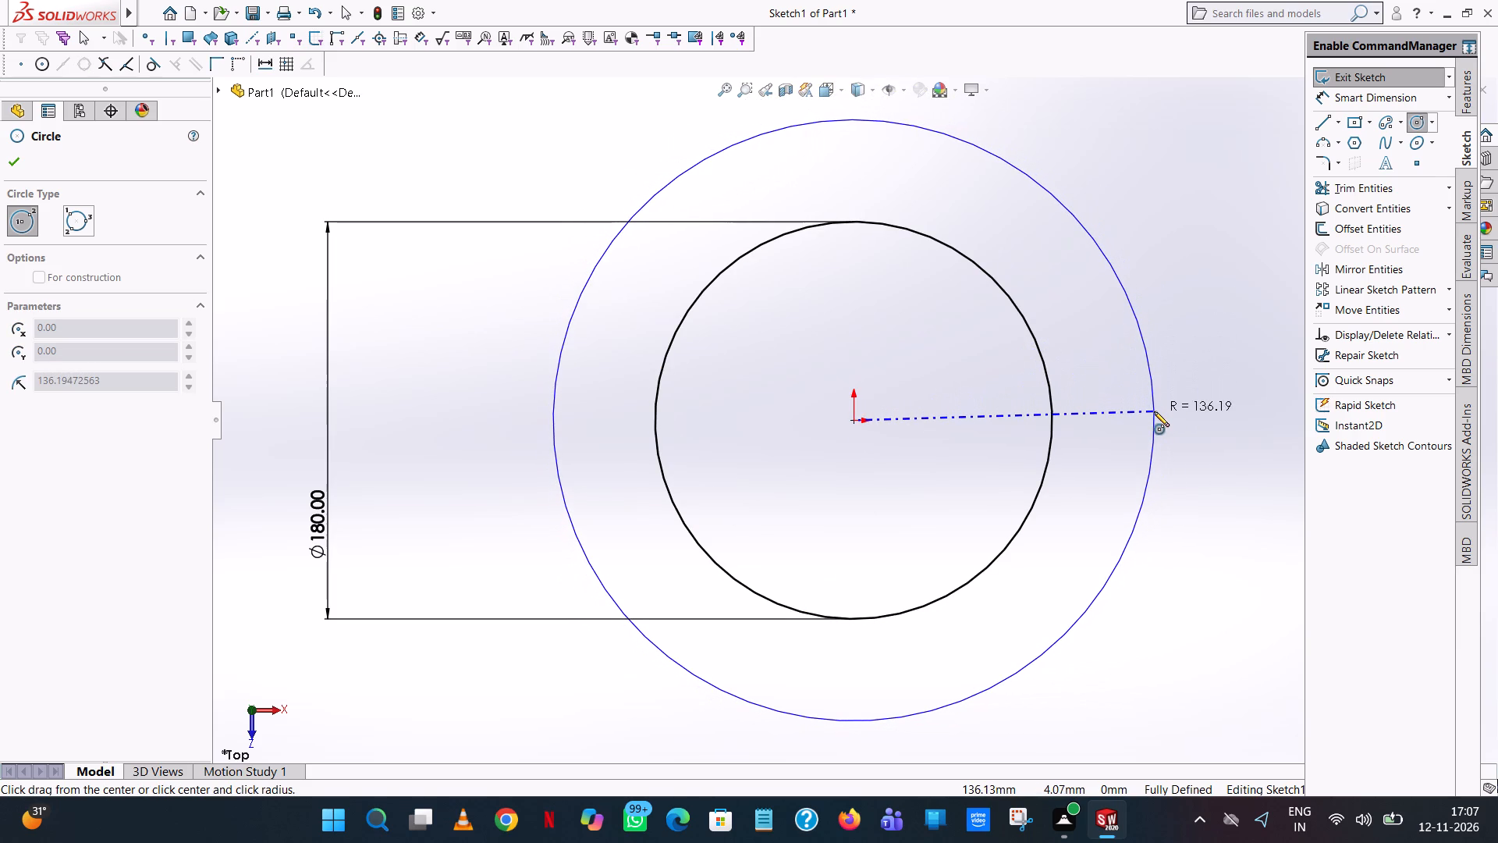
left_click(1154, 411)
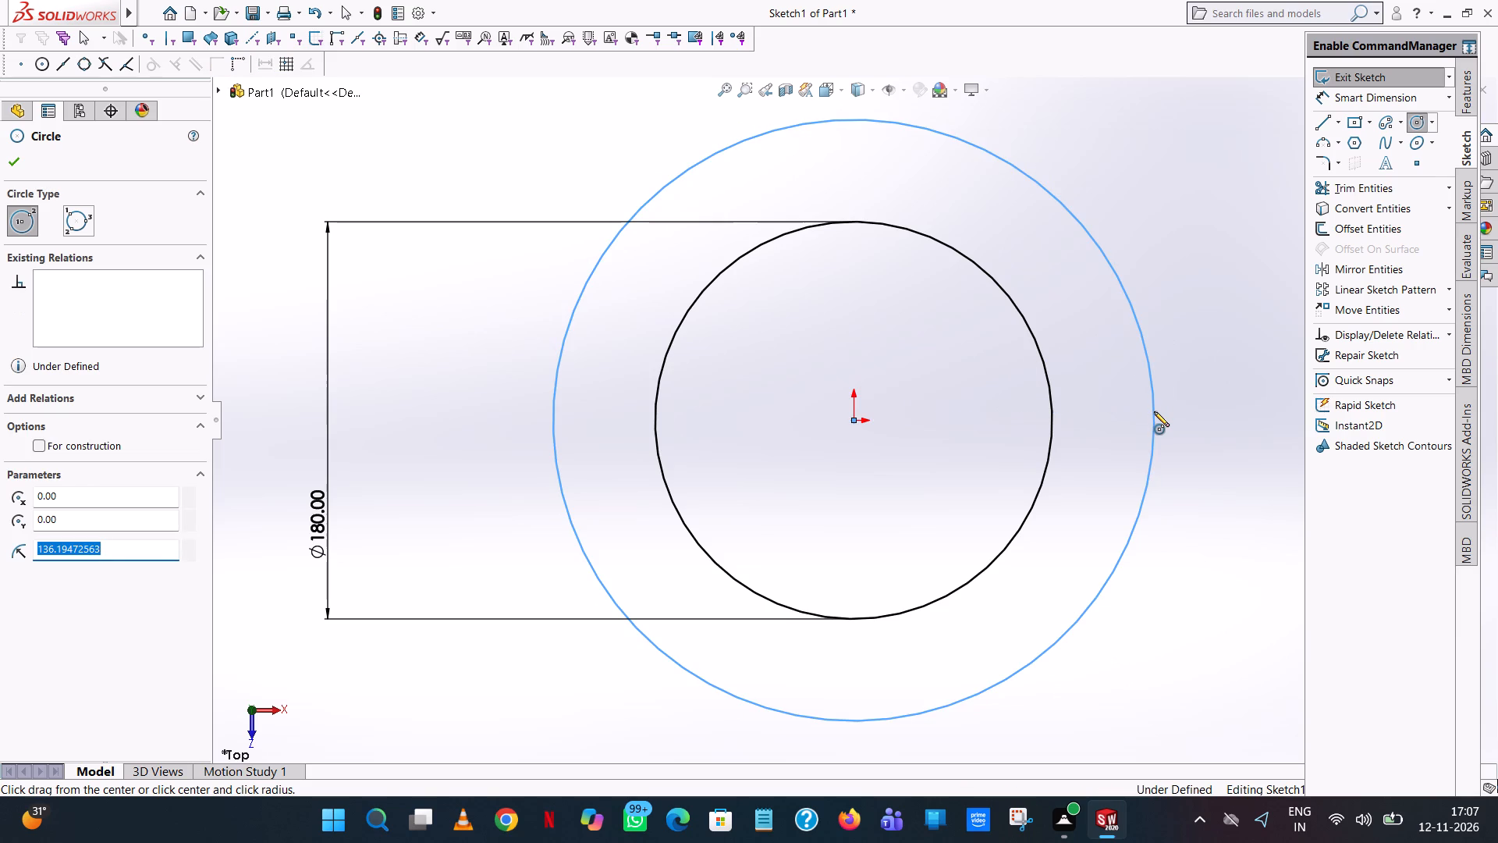
type("150")
key("Return")
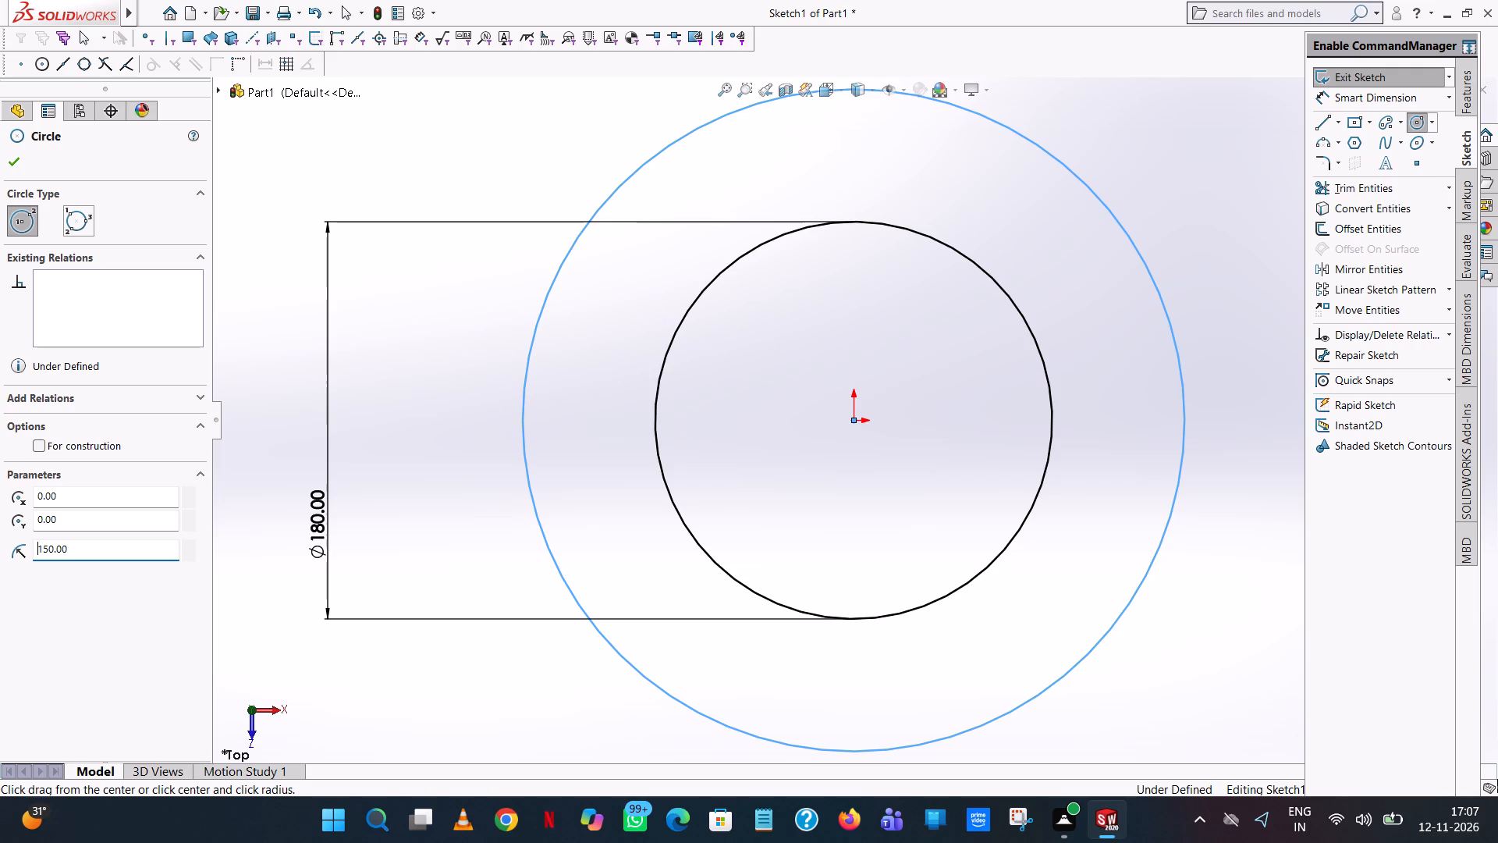
right_click(1154, 411)
left_click(1243, 429)
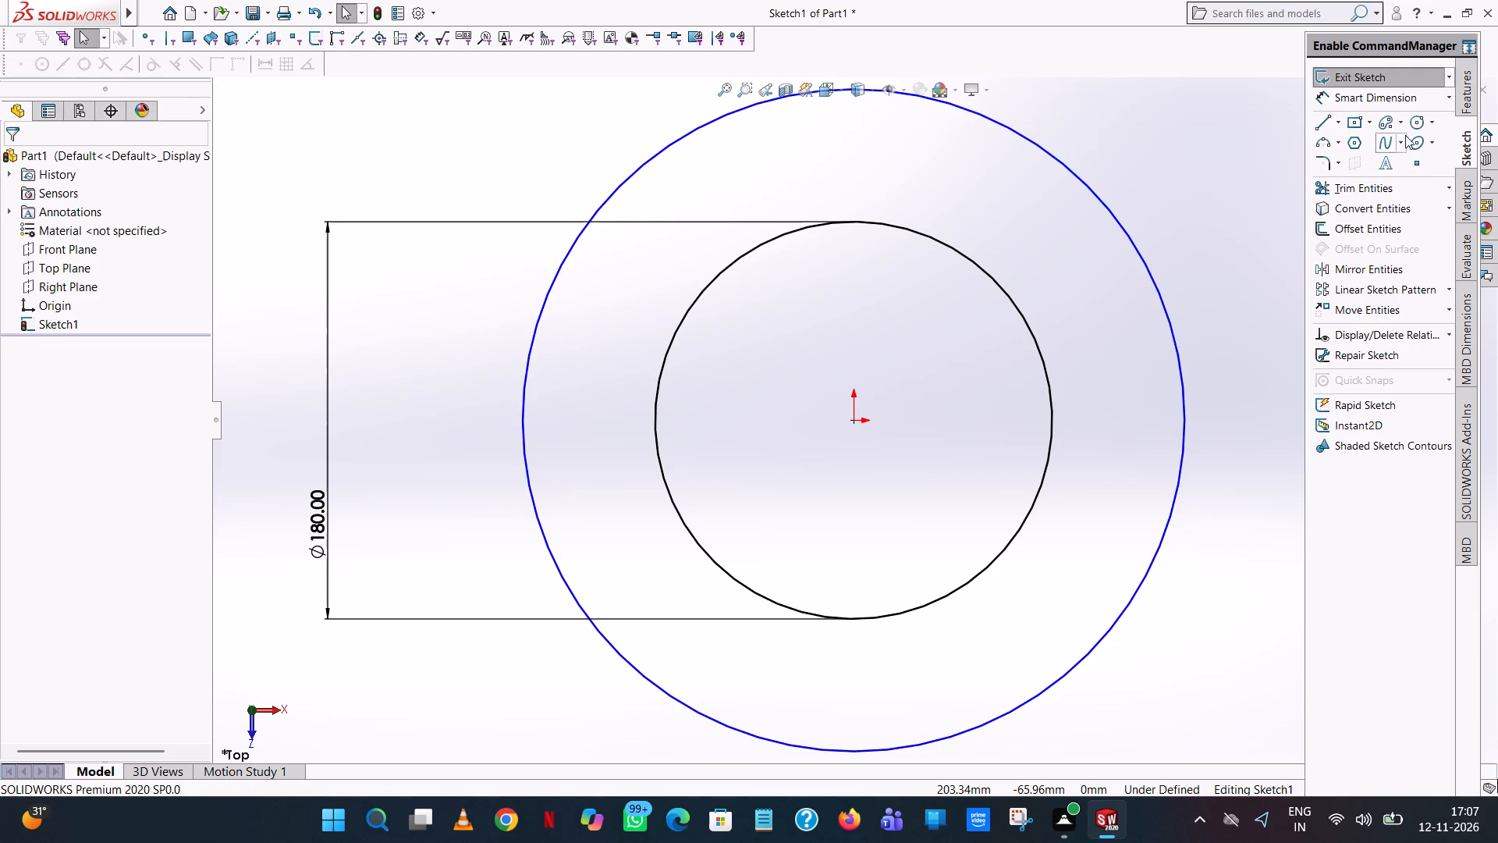
Draw a 20 mm radius circle centred on the large circle's quadrant point on the positive X side.
left_click(1415, 116)
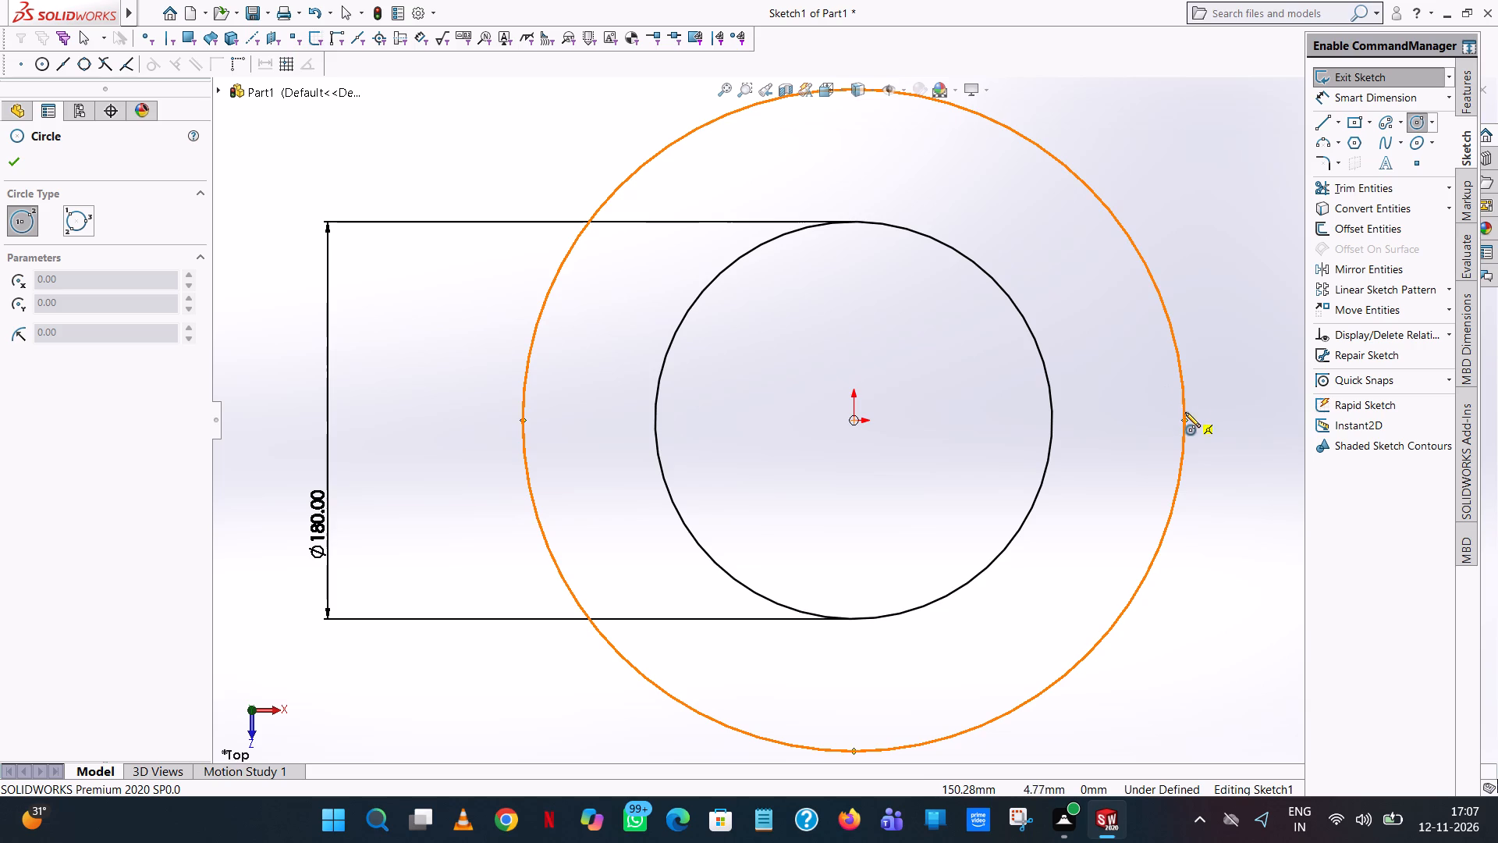
left_click(1184, 420)
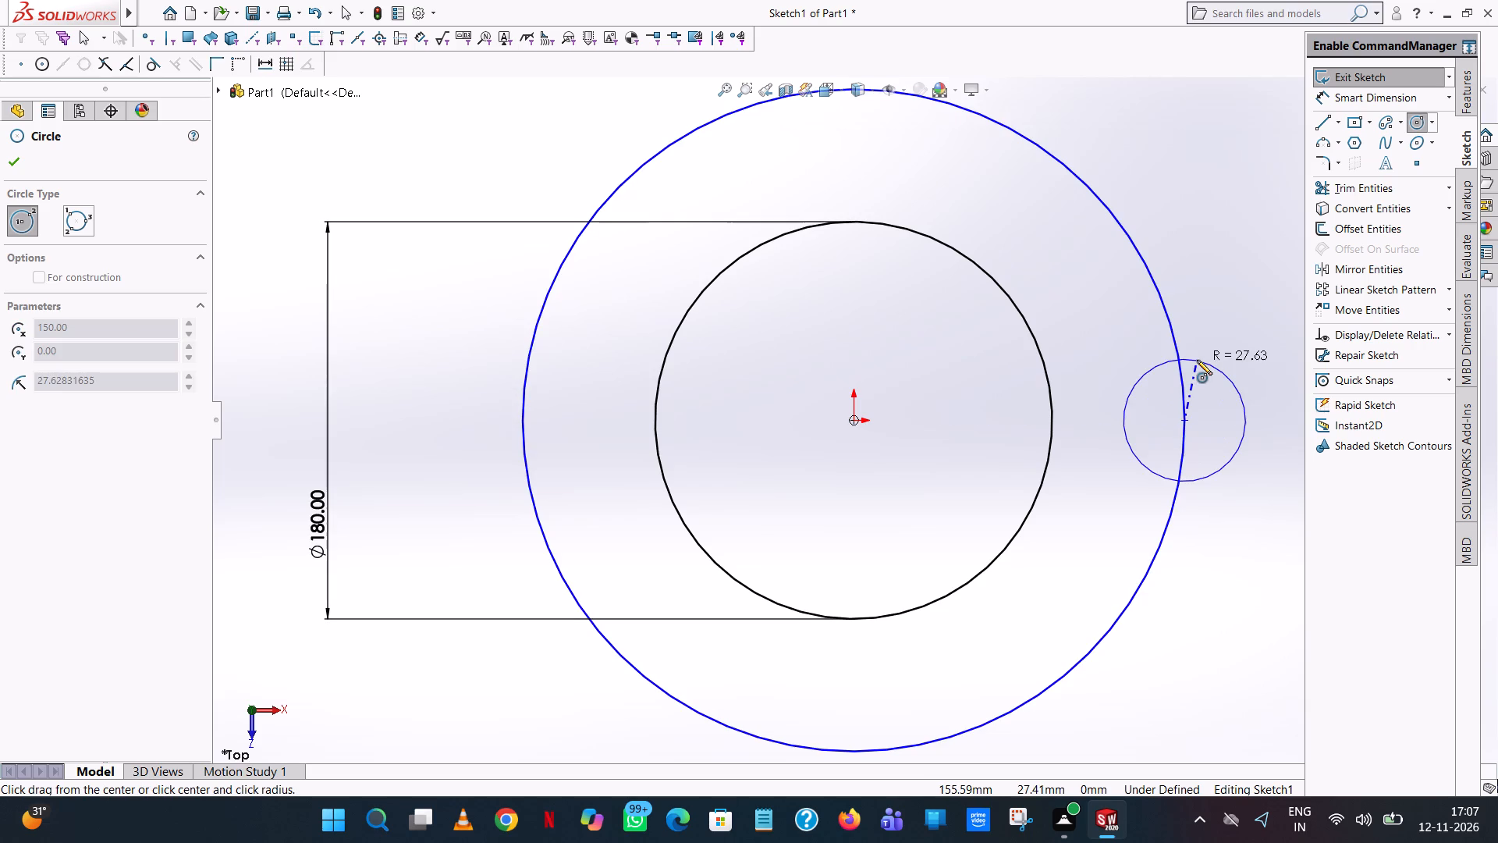
left_click(1197, 360)
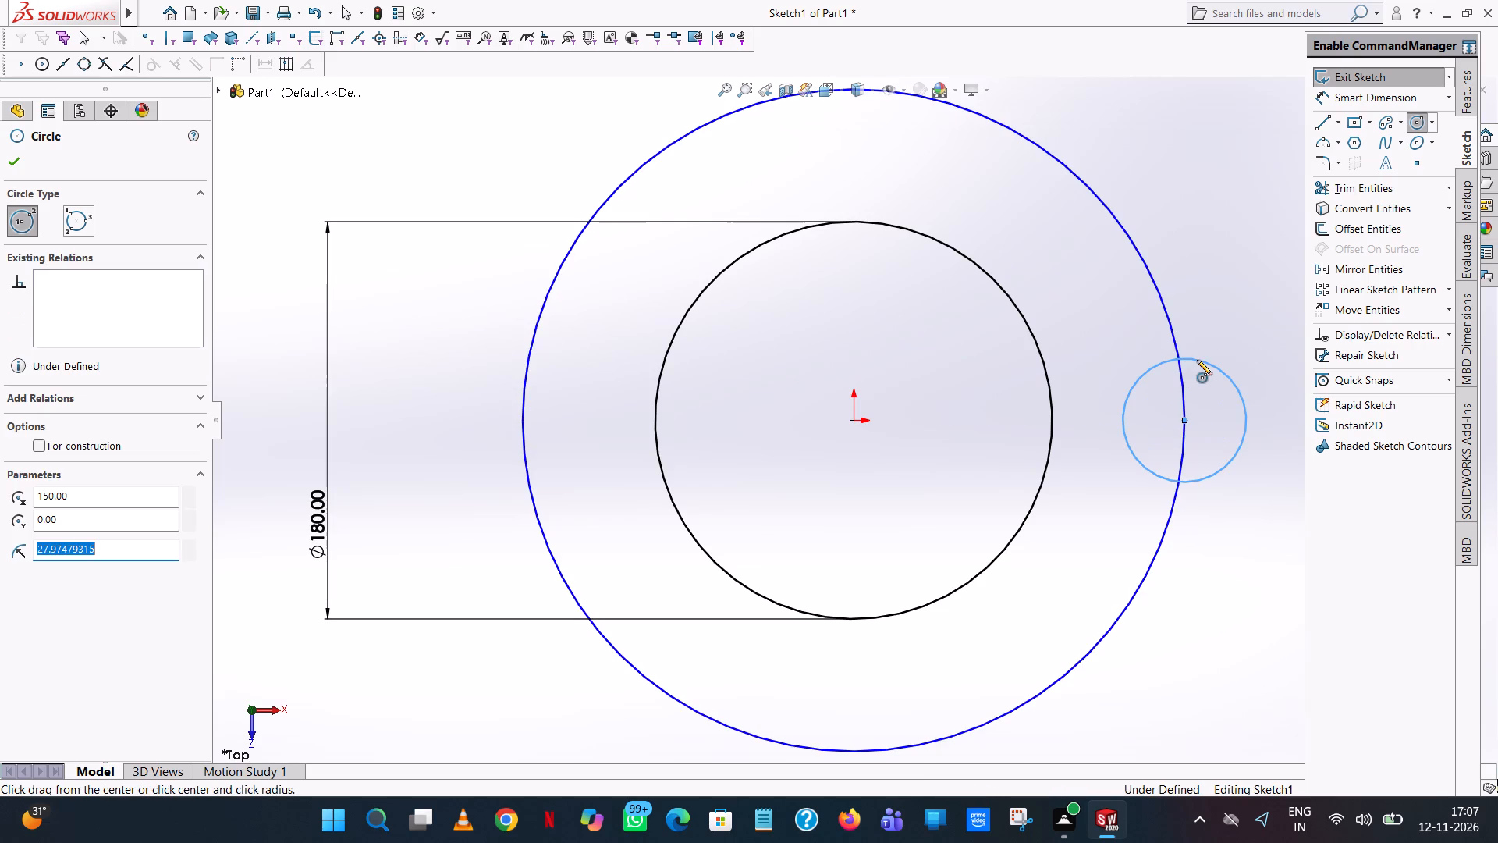
type("20")
key("Return")
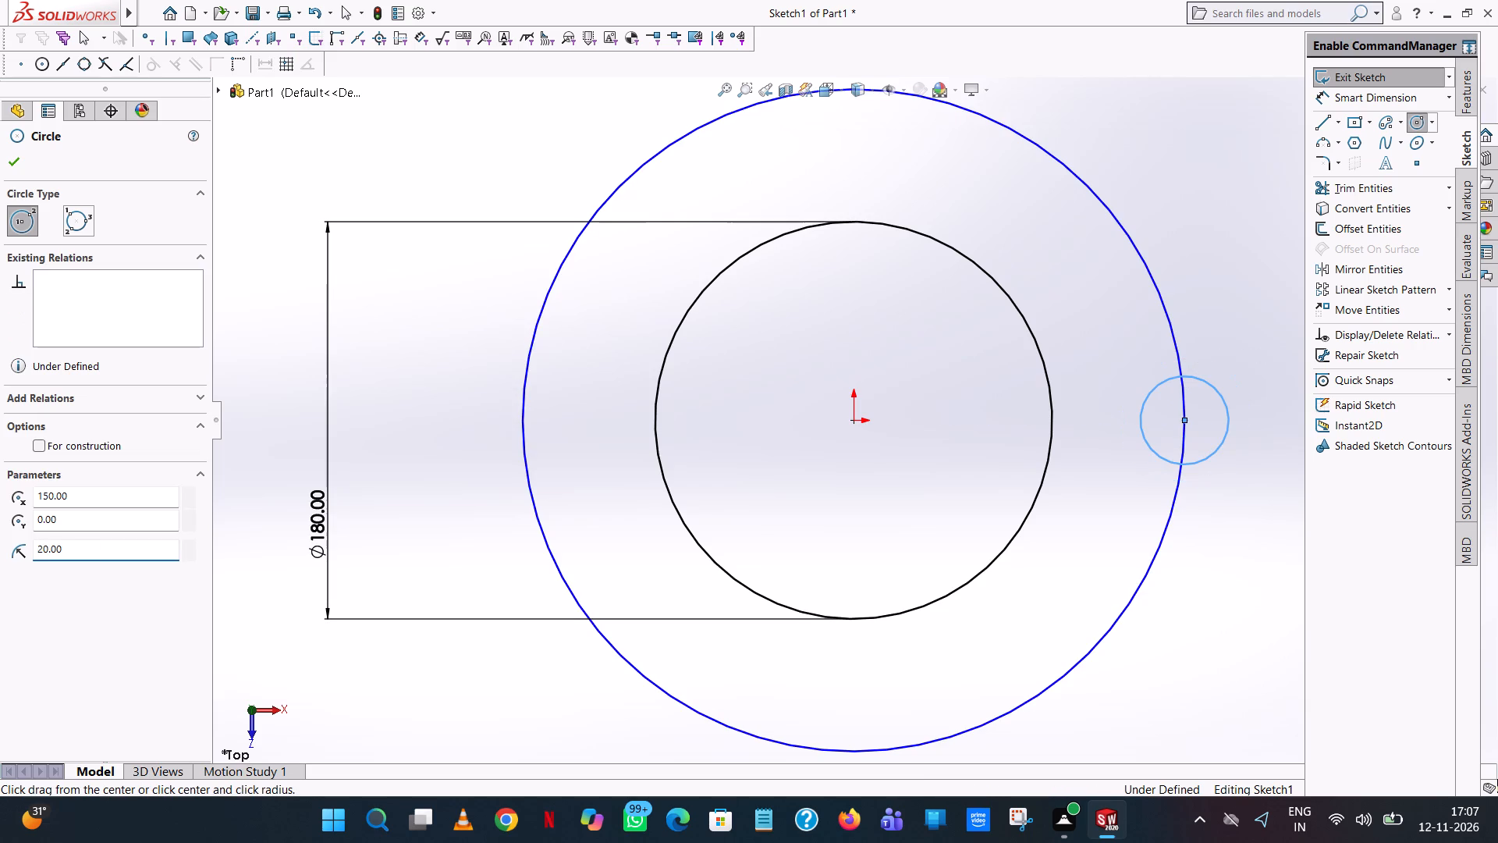
right_click(1197, 360)
left_click(1234, 378)
Add a diameter dimension to the large outer circle, keeping its current value.
left_click(1346, 94)
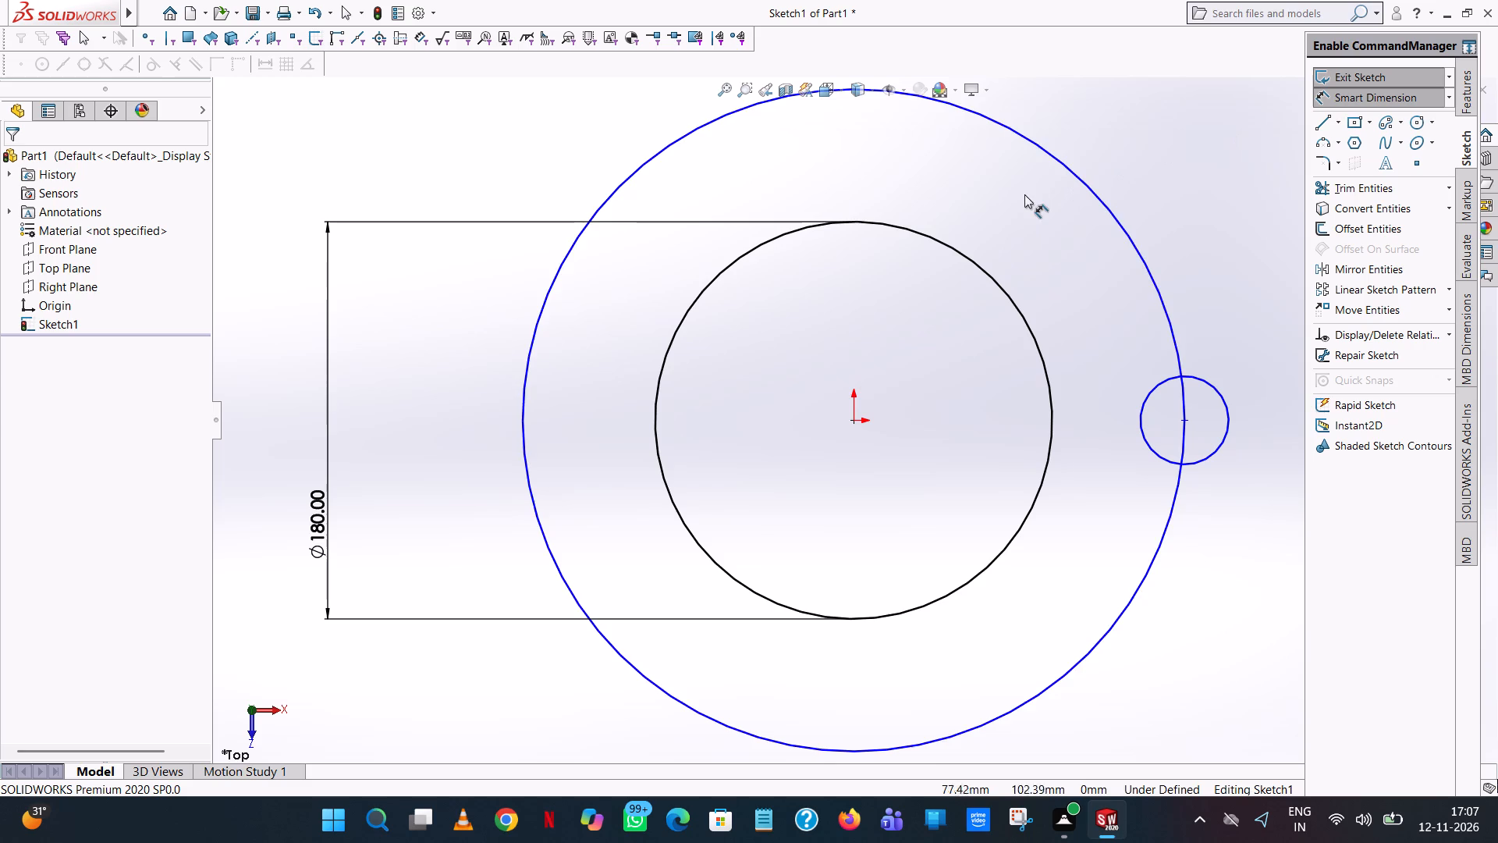
left_click(1058, 158)
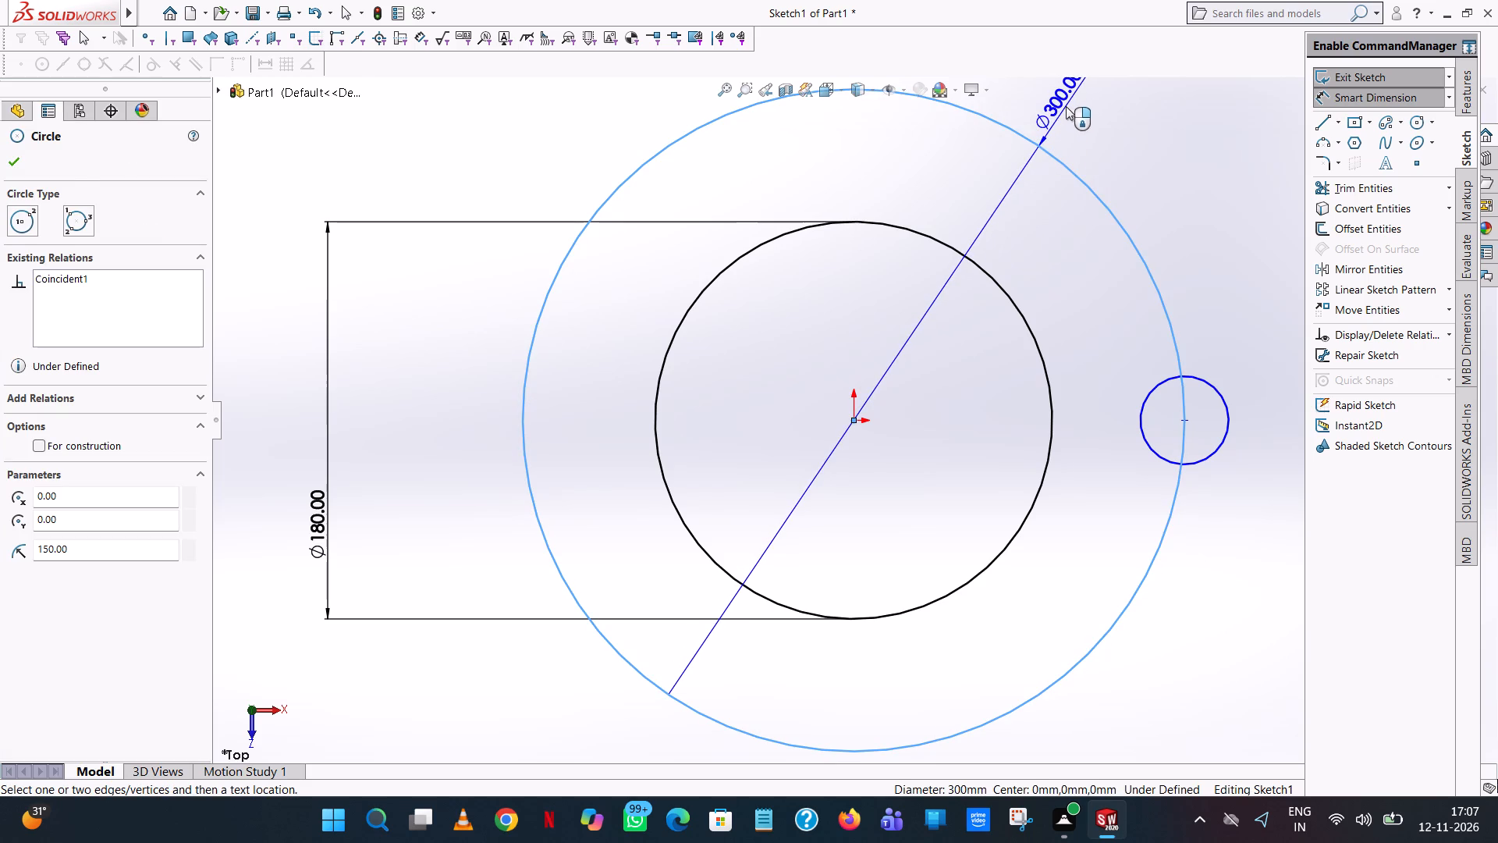
left_click(1066, 106)
left_click(998, 80)
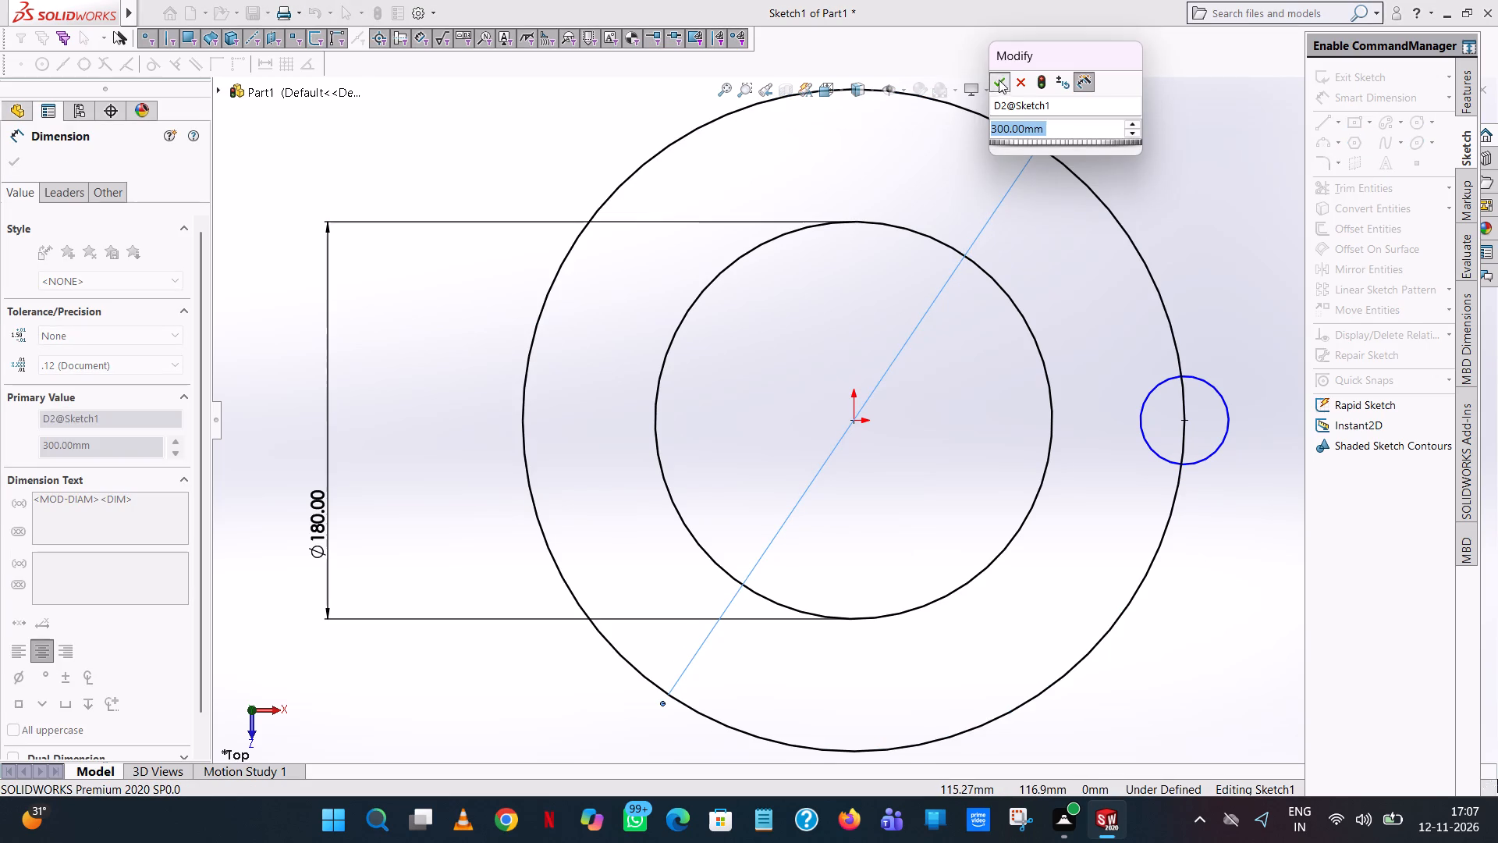
left_click(1230, 321)
Add a diameter dimension to the small circle on the large circle's quadrant, placing it below and keeping its current value.
scroll(1222, 489, "up", 3)
scroll(1081, 449, "down", 2)
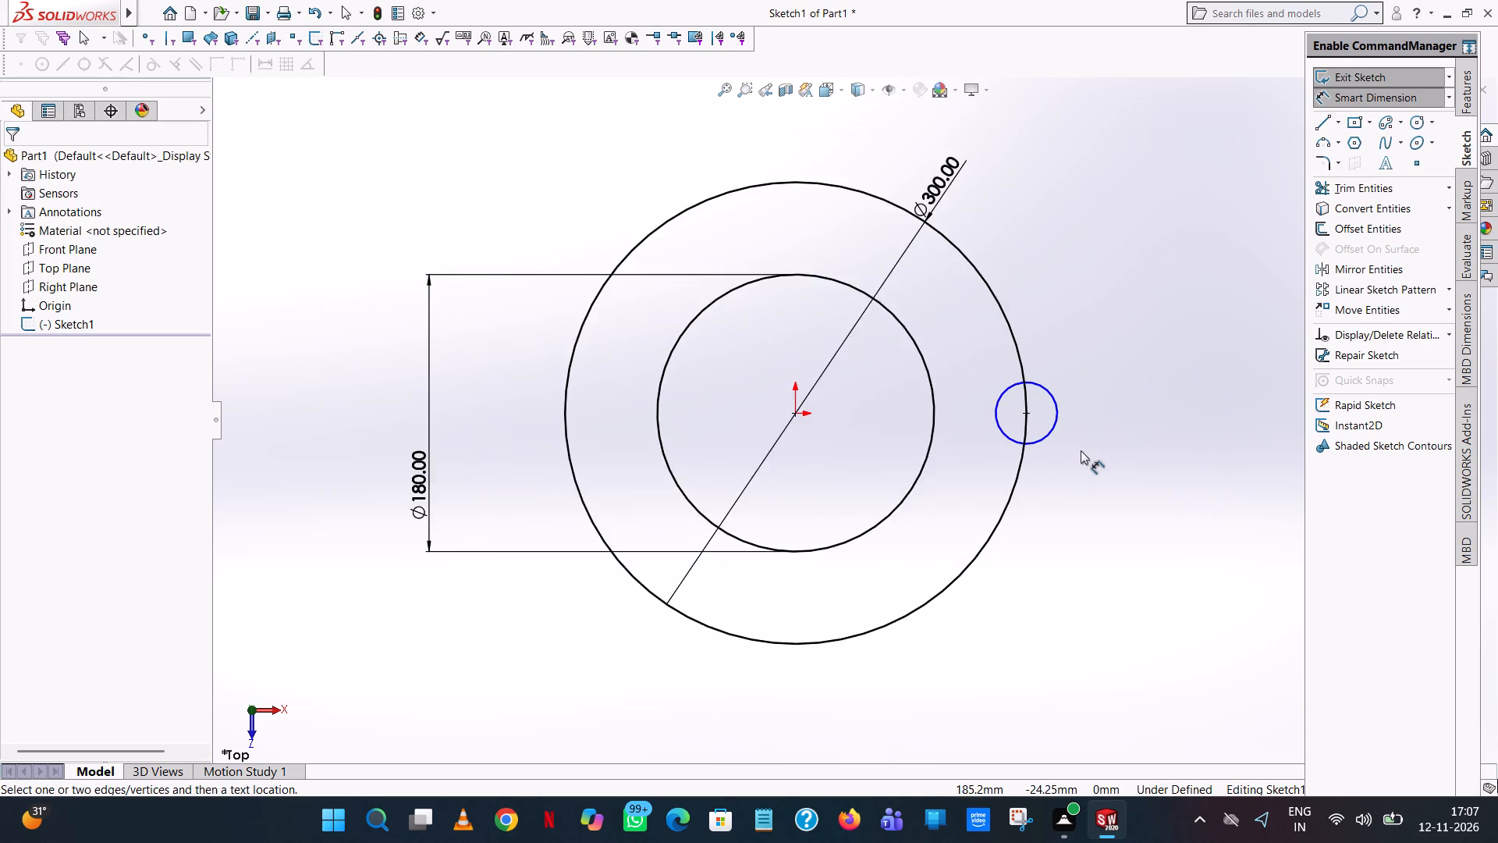
left_click(1025, 434)
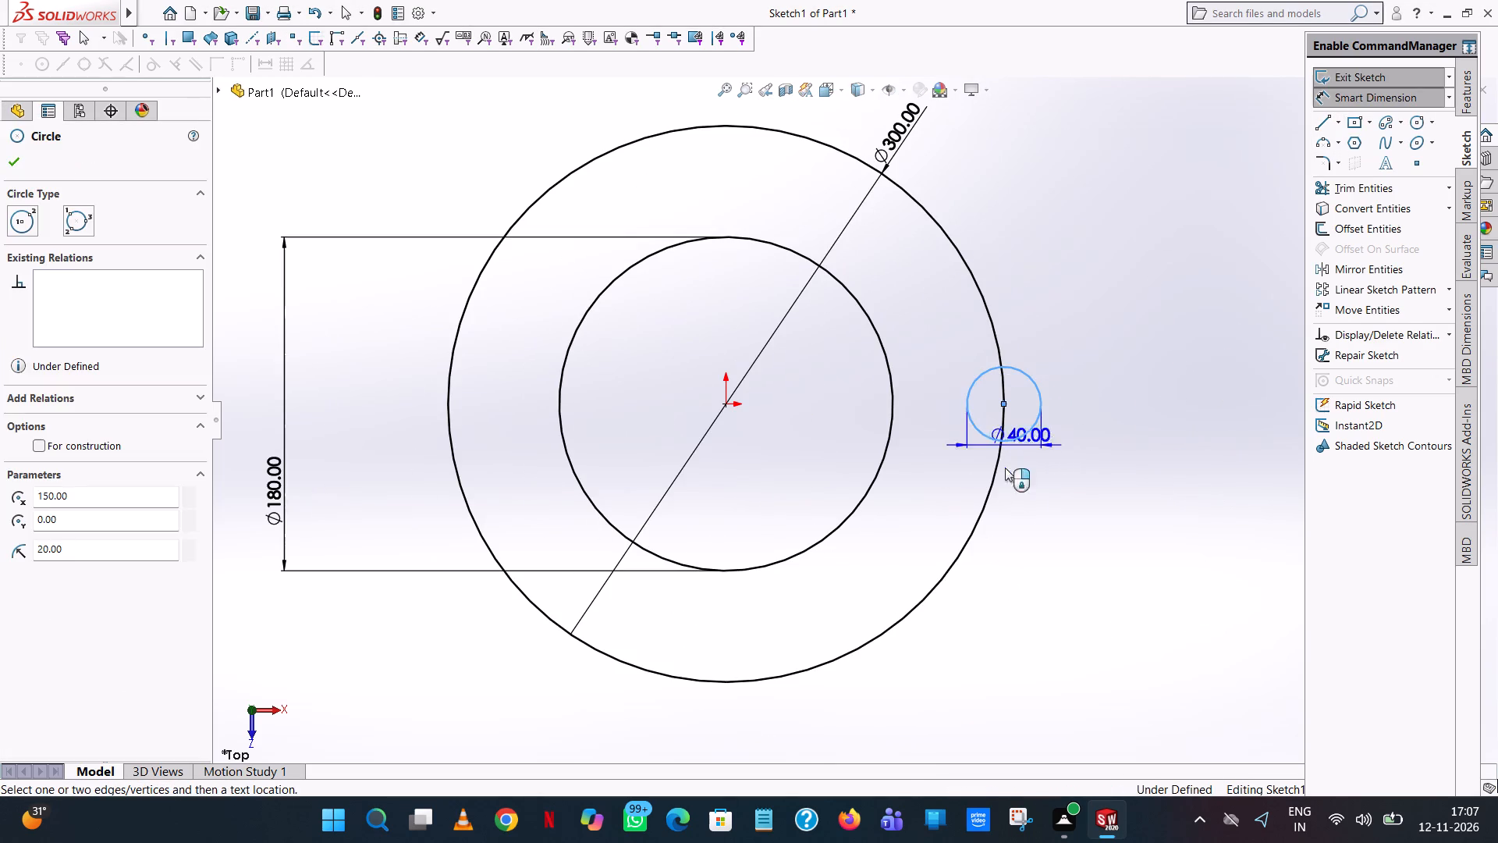
left_click(974, 570)
left_click(907, 546)
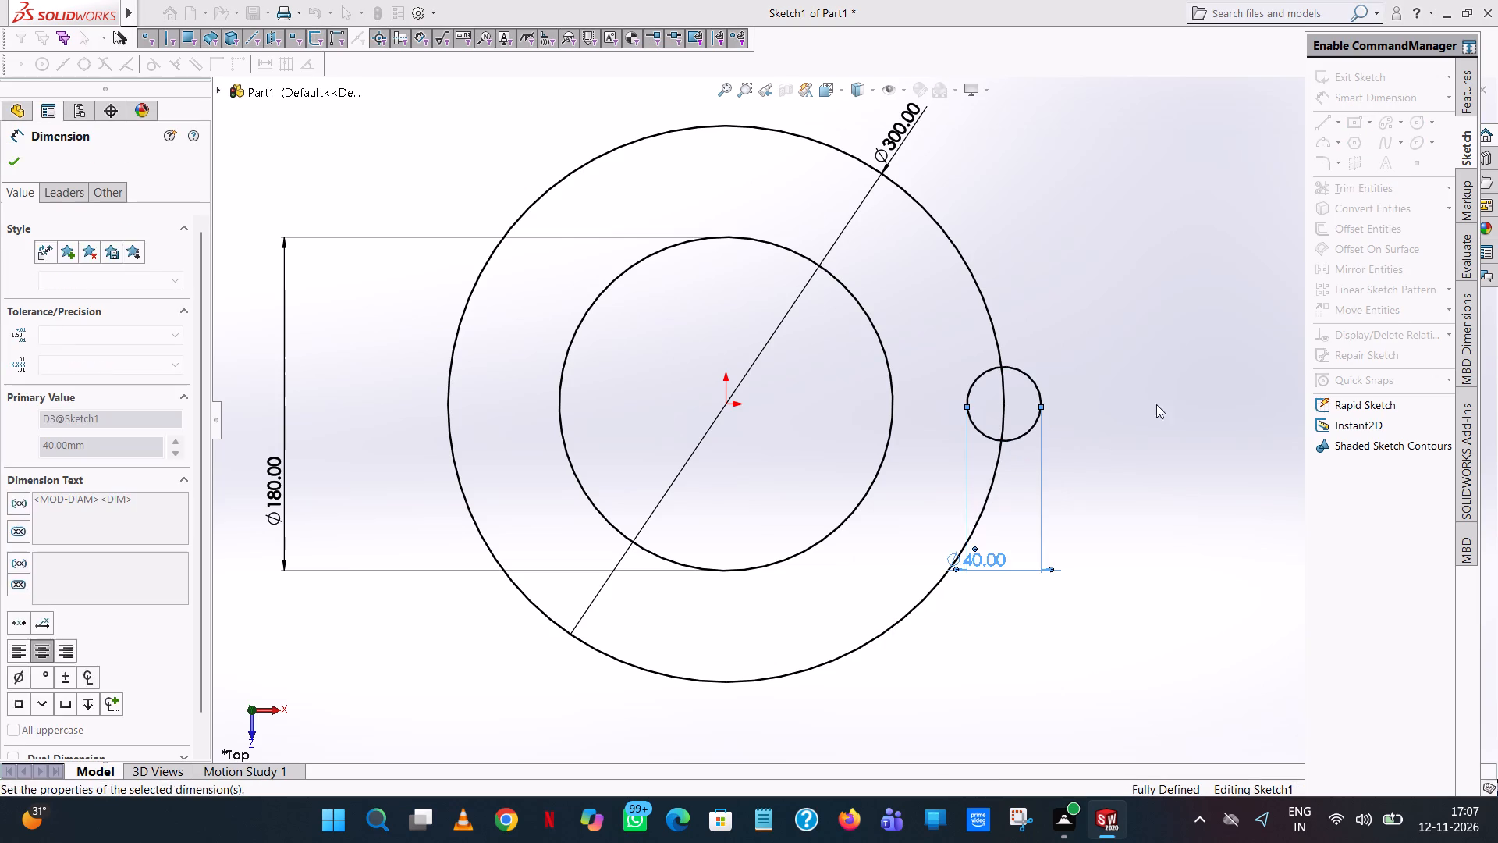
left_click(1180, 387)
Draw a 40 mm horizontal line outward from the small circle's centre, away from the origin.
left_click(1313, 120)
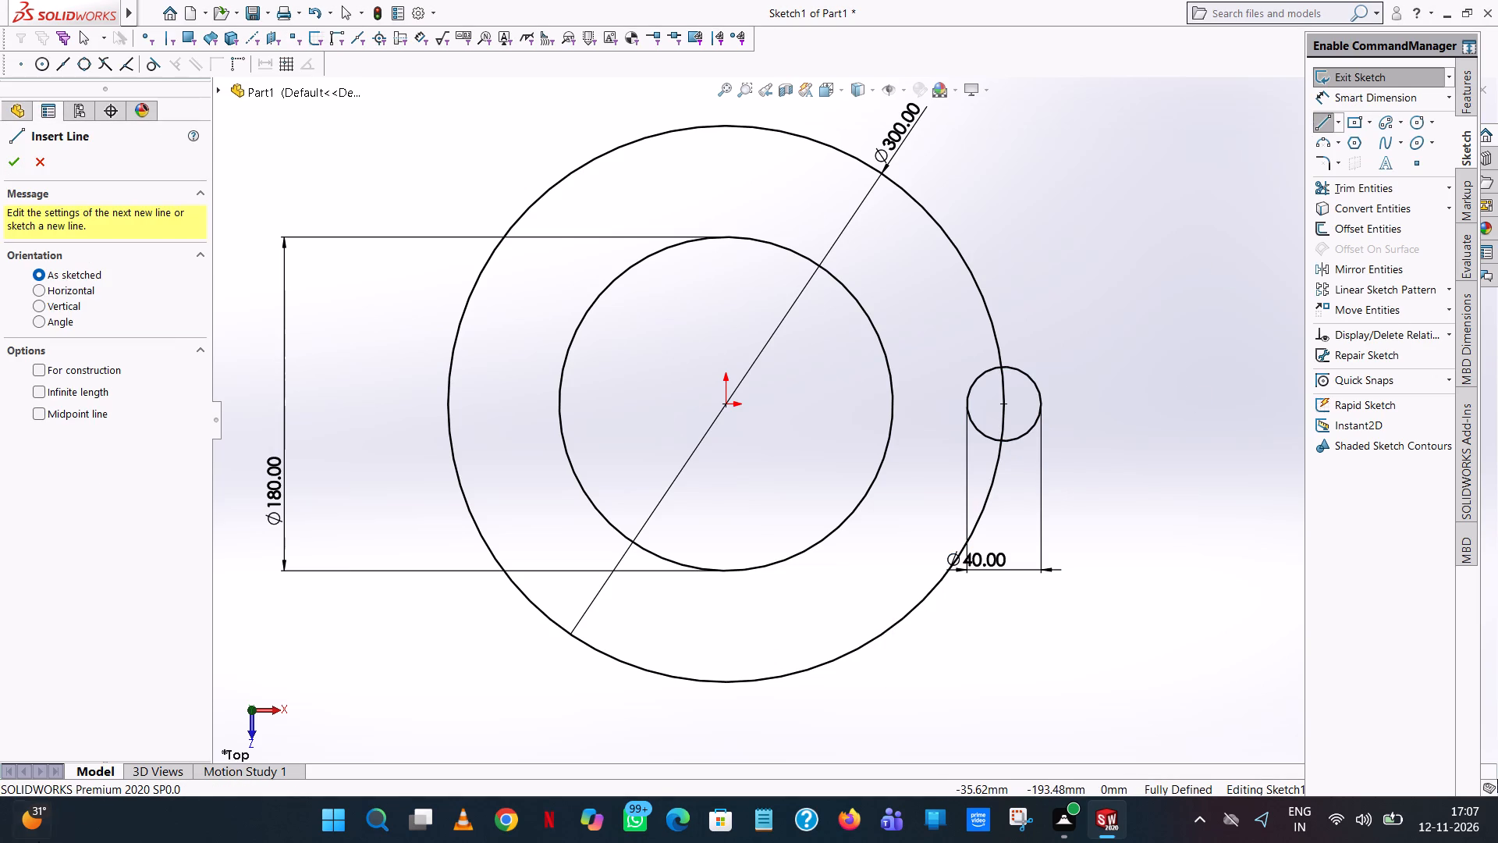
left_click(1002, 406)
left_click(1079, 406)
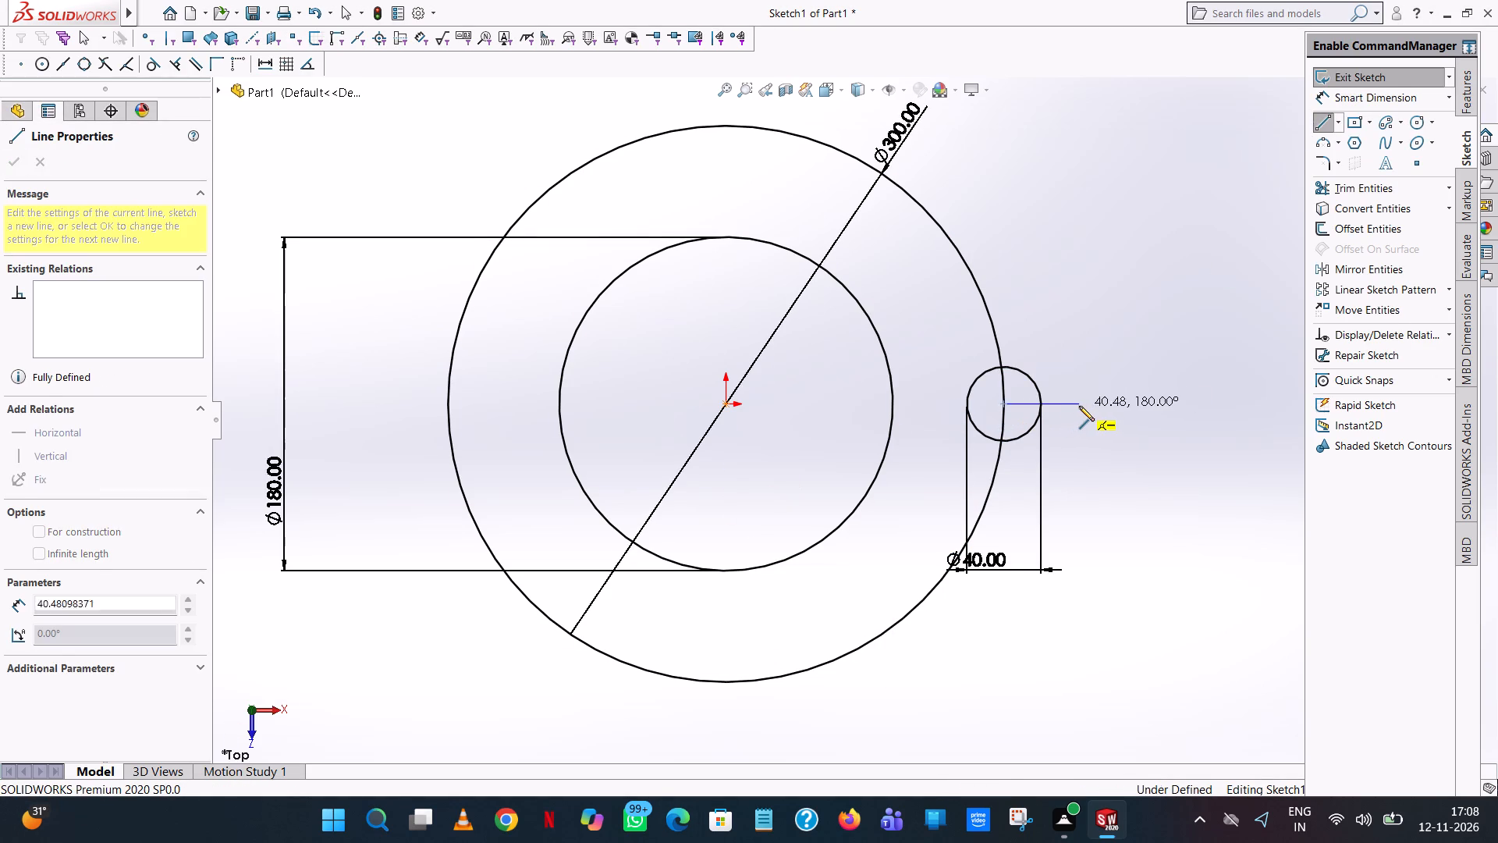
type("40")
key("Return")
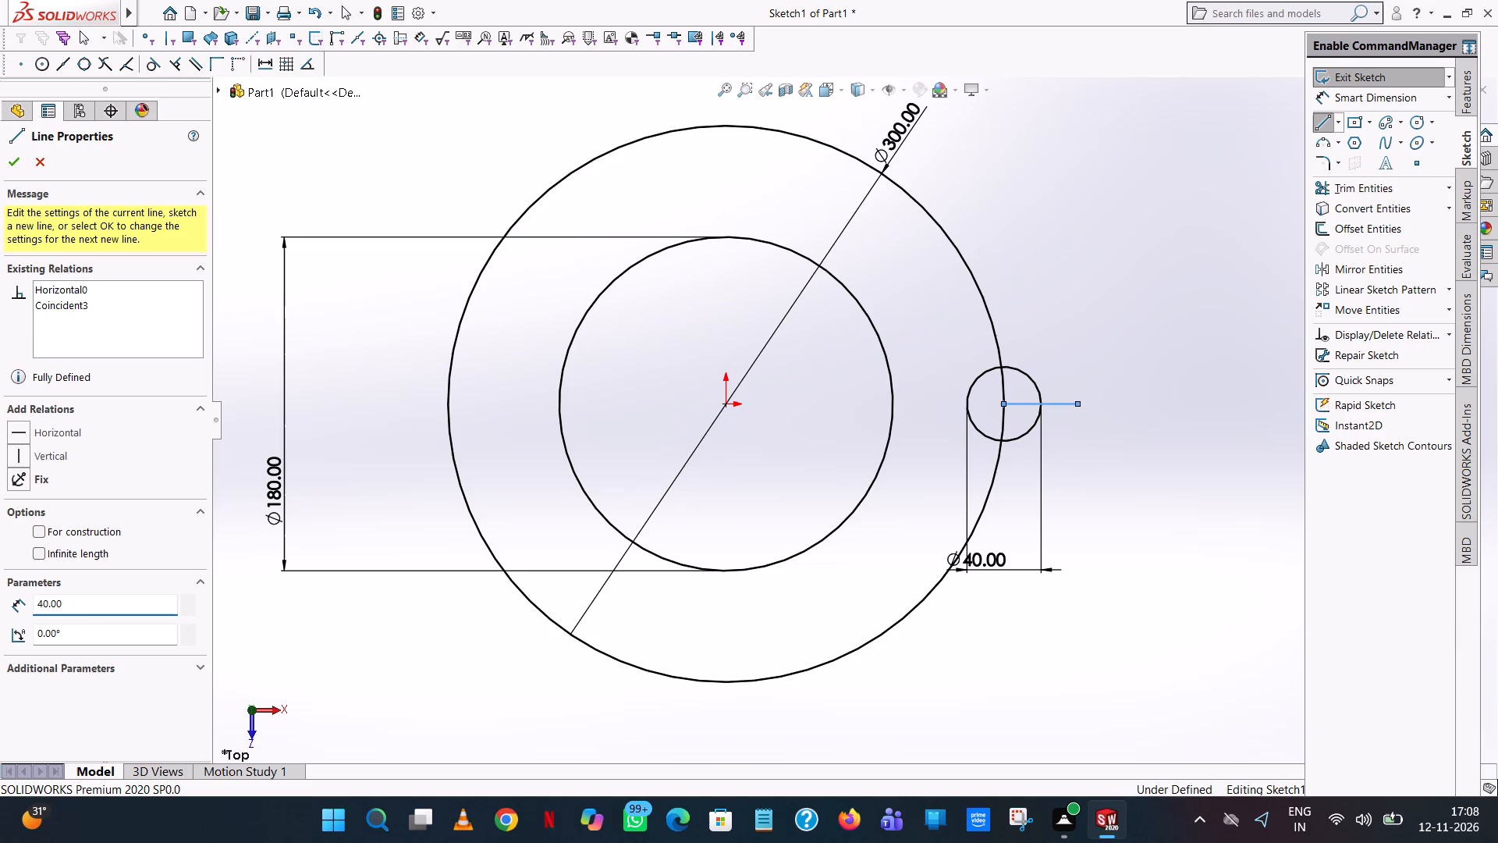
right_click(1079, 406)
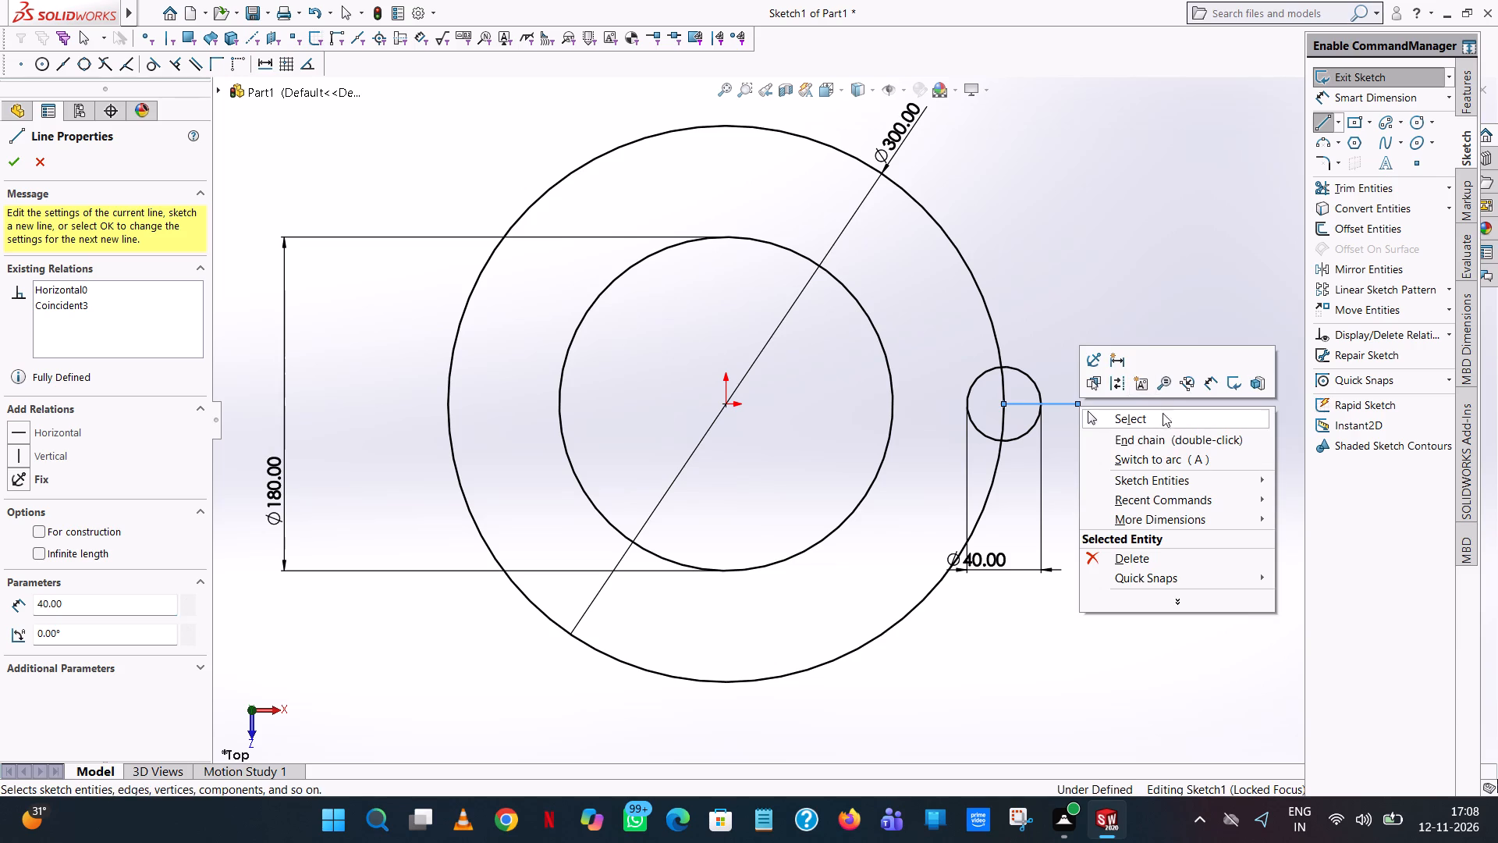
left_click(1158, 418)
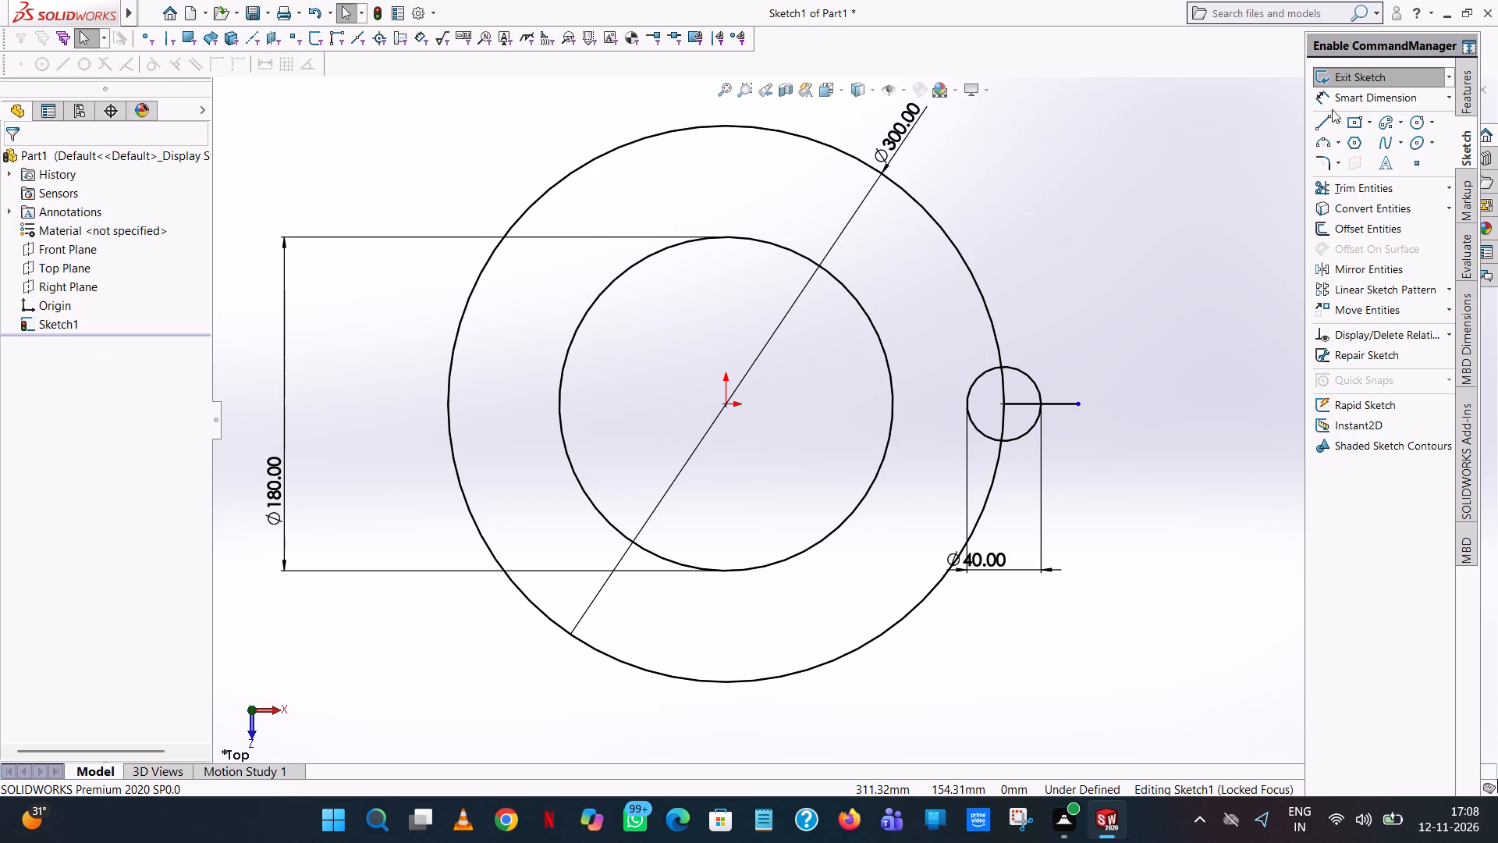
Draw a 20 mm radius circle centred on the outer end of the 40 mm line.
left_click(1424, 118)
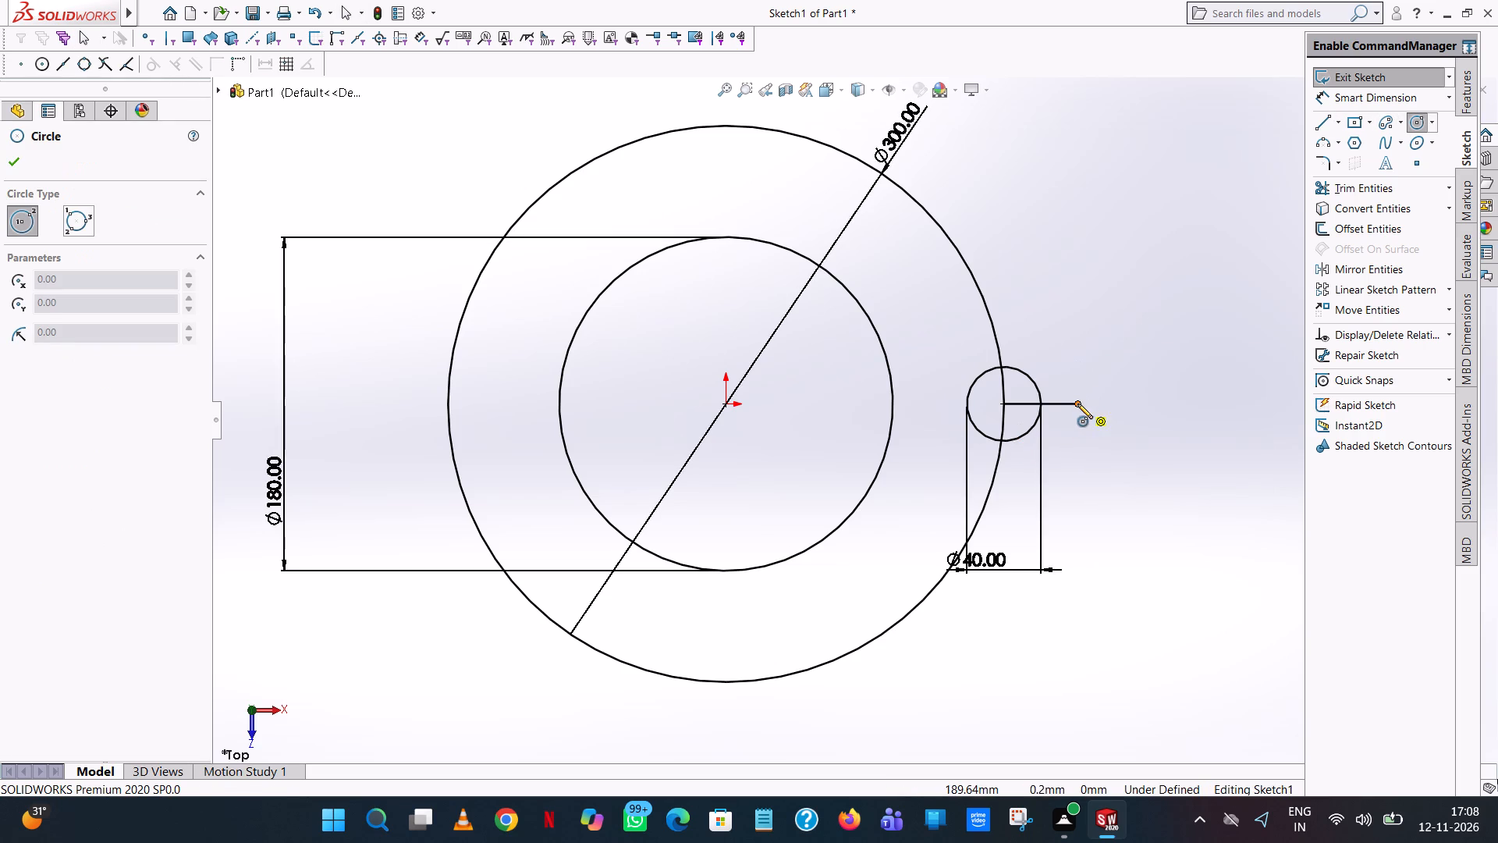
left_click(1077, 404)
left_click(1094, 373)
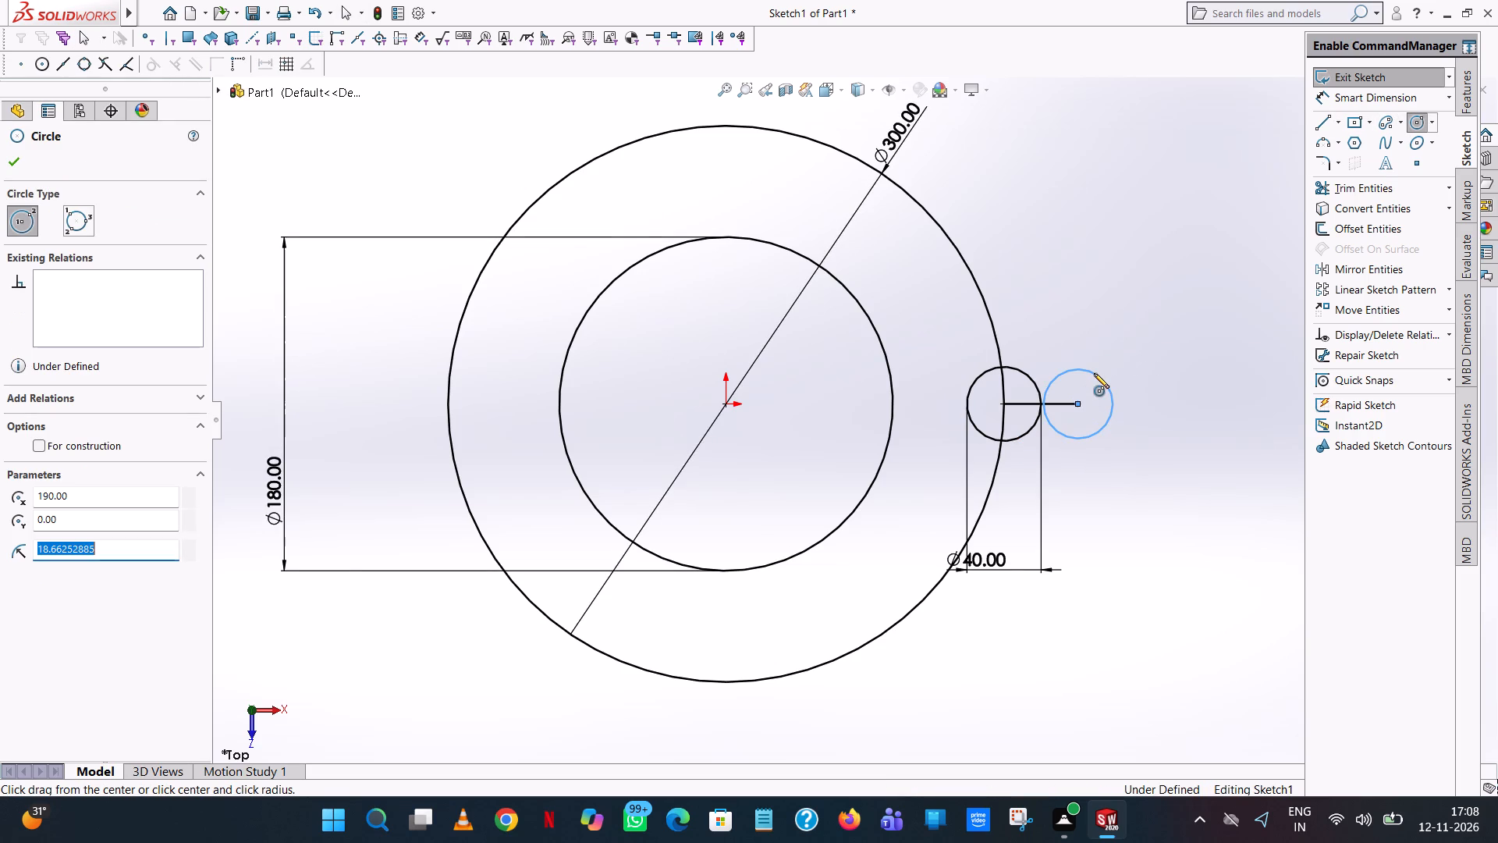
type("20")
key("Return")
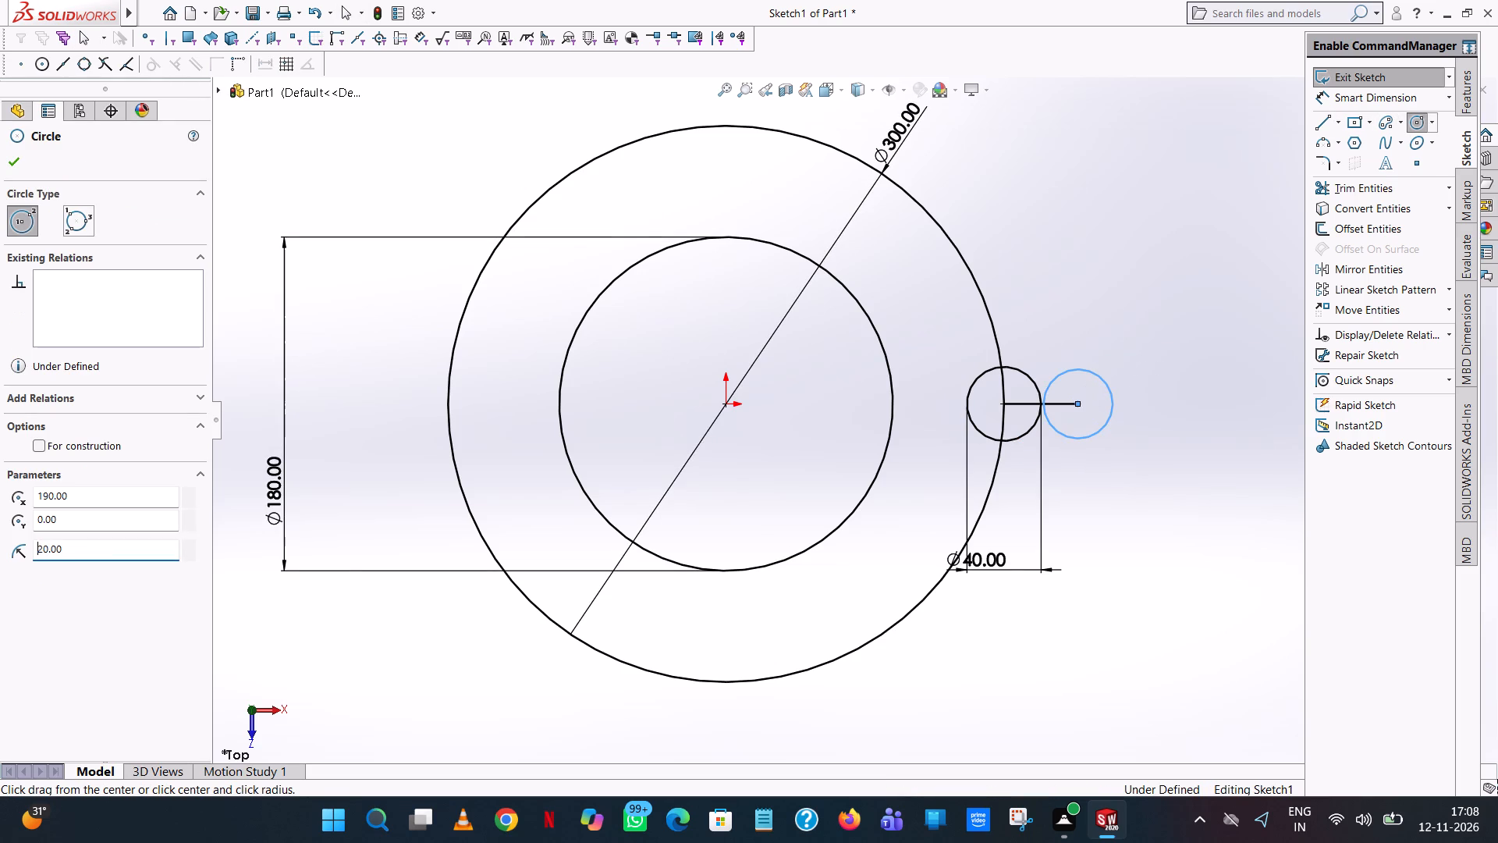
left_click(20, 167)
left_click(1114, 262)
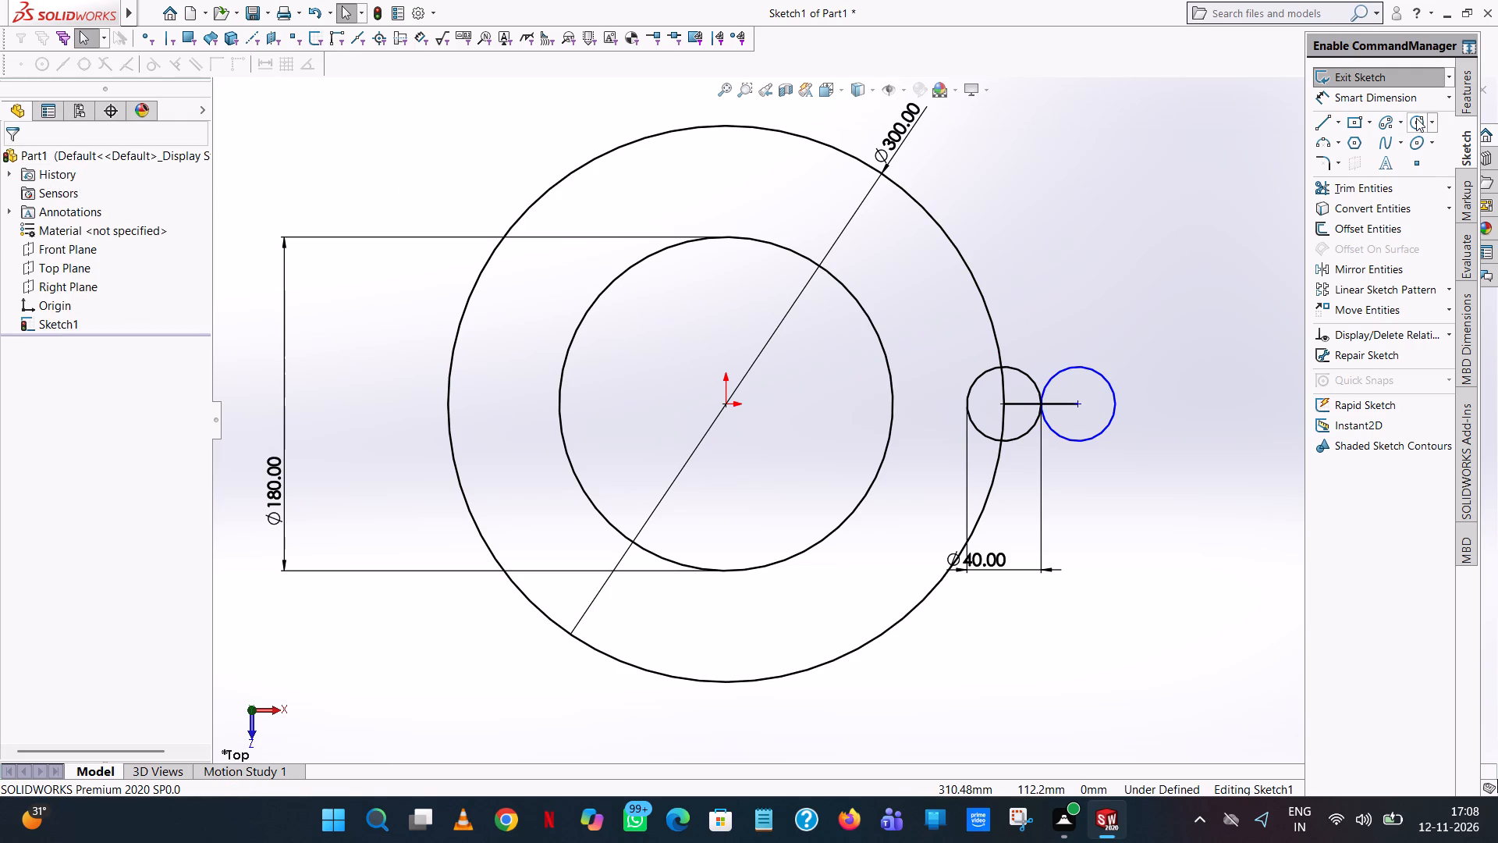
Draw a 40 mm radius circle concentric with the 20 mm radius circle at the outer end of the 40 mm line.
left_click(1412, 122)
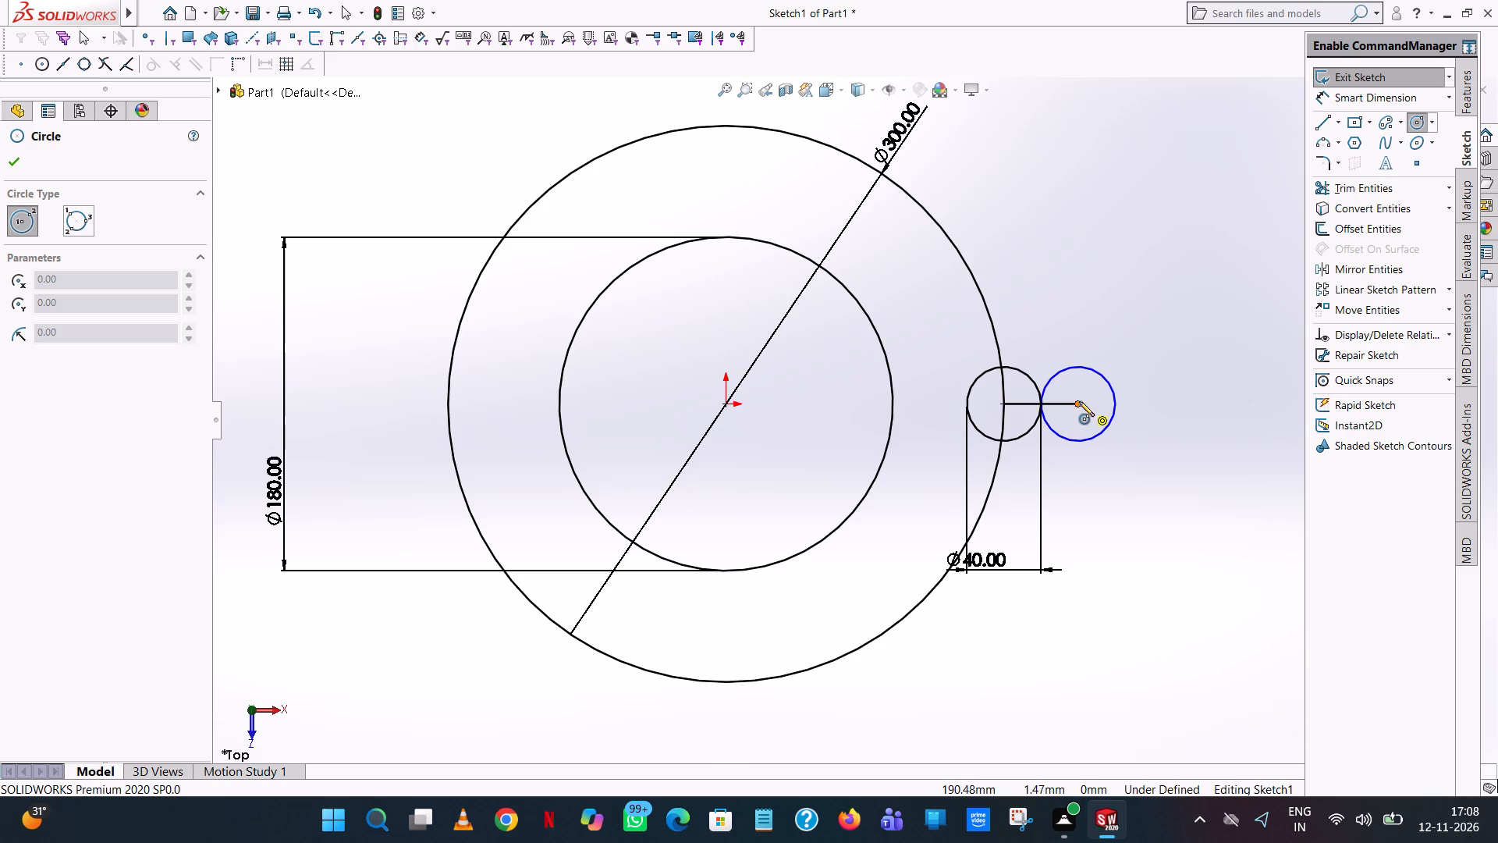
left_click(1077, 404)
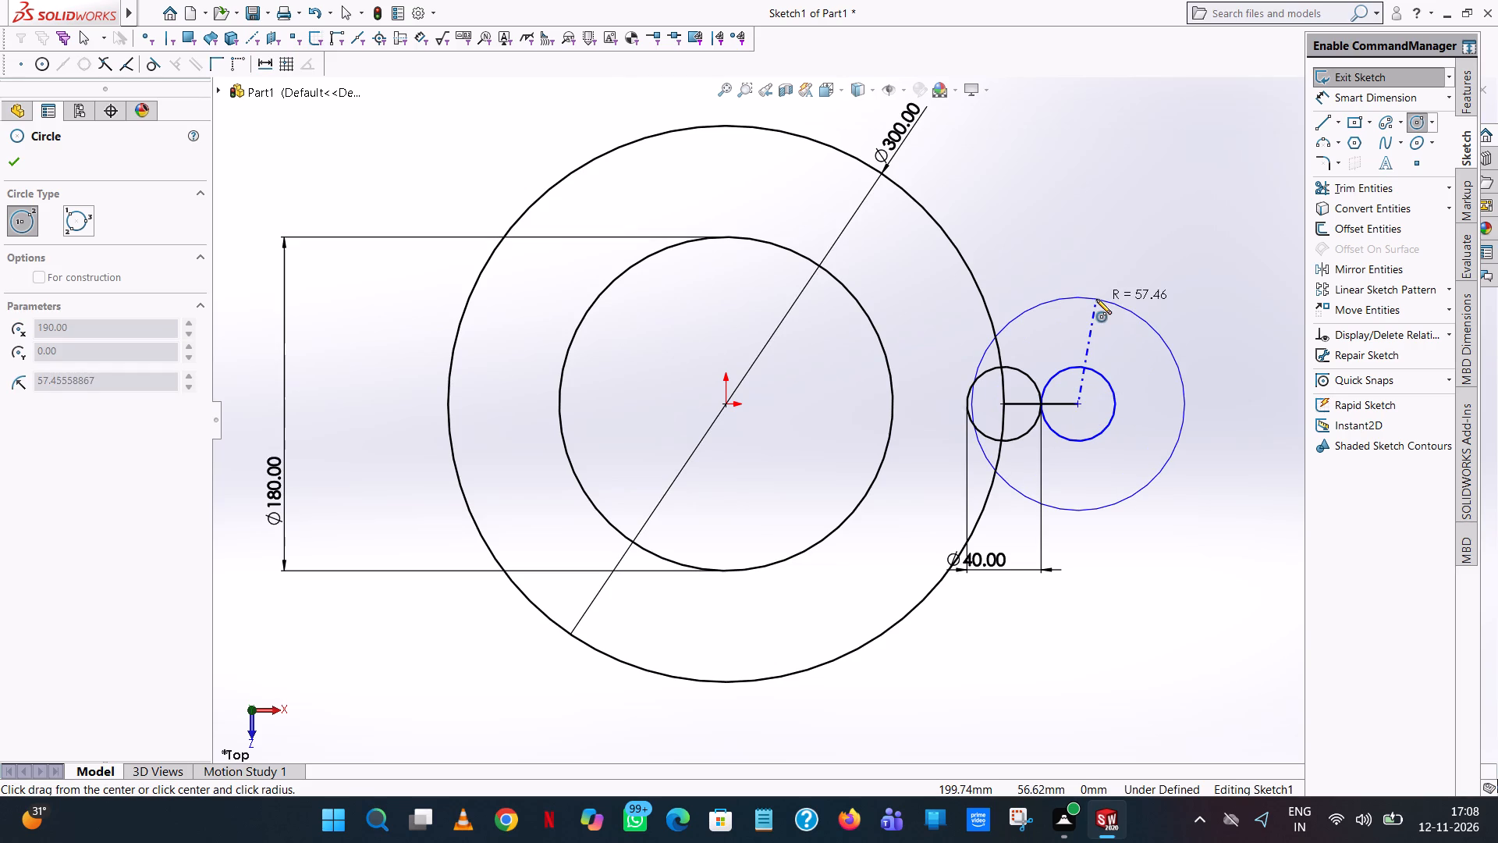
left_click(1096, 299)
type("40")
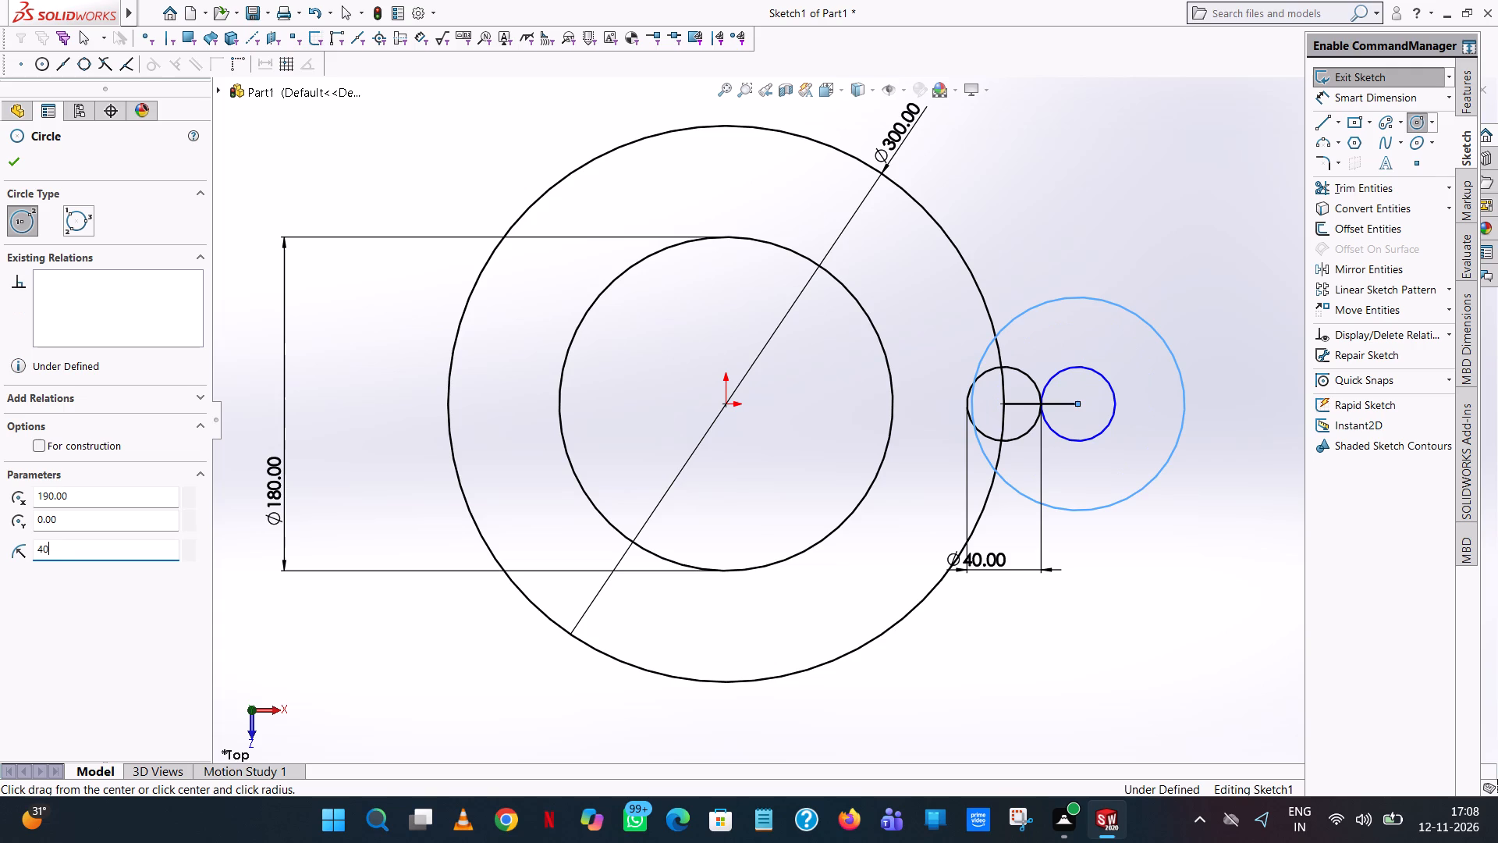
key("Return")
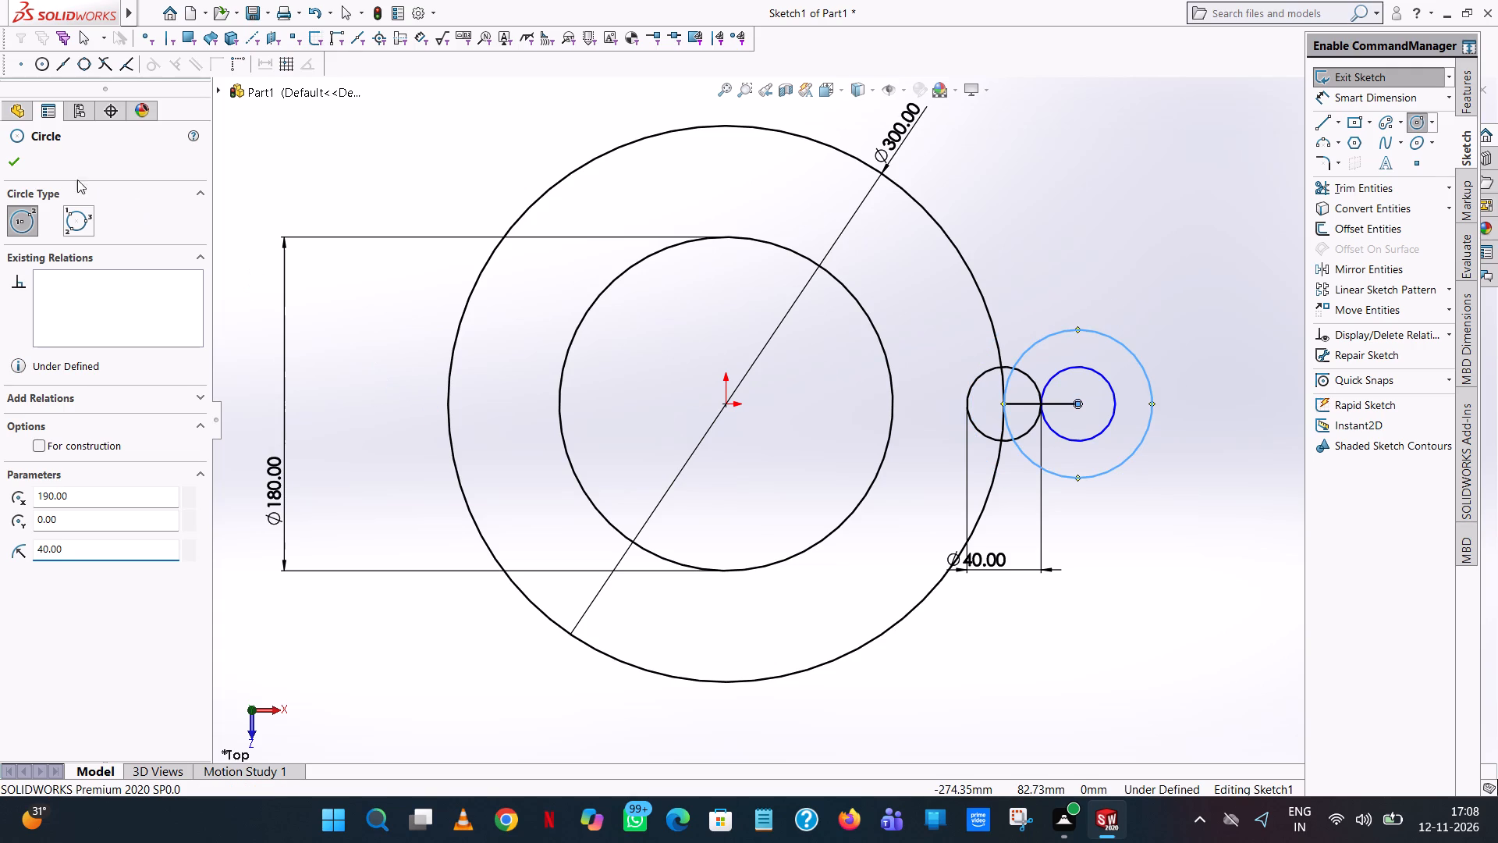
left_click(20, 162)
Draw two horizontal lines from the top and bottom quadrants of the 40 mm radius circle inward past the 180 mm circle's edge.
left_click(1326, 122)
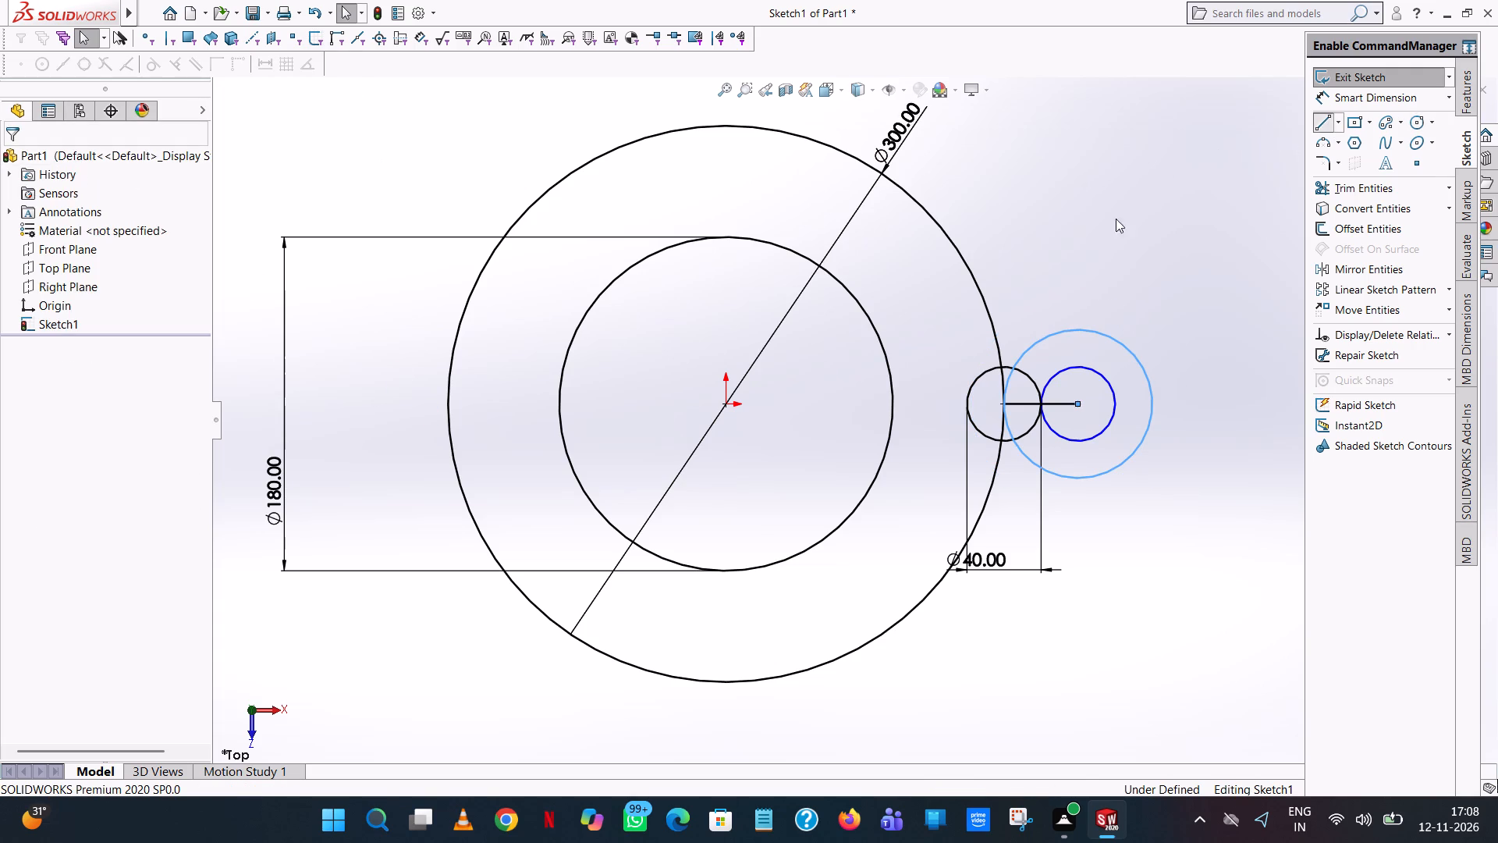
left_click(1078, 330)
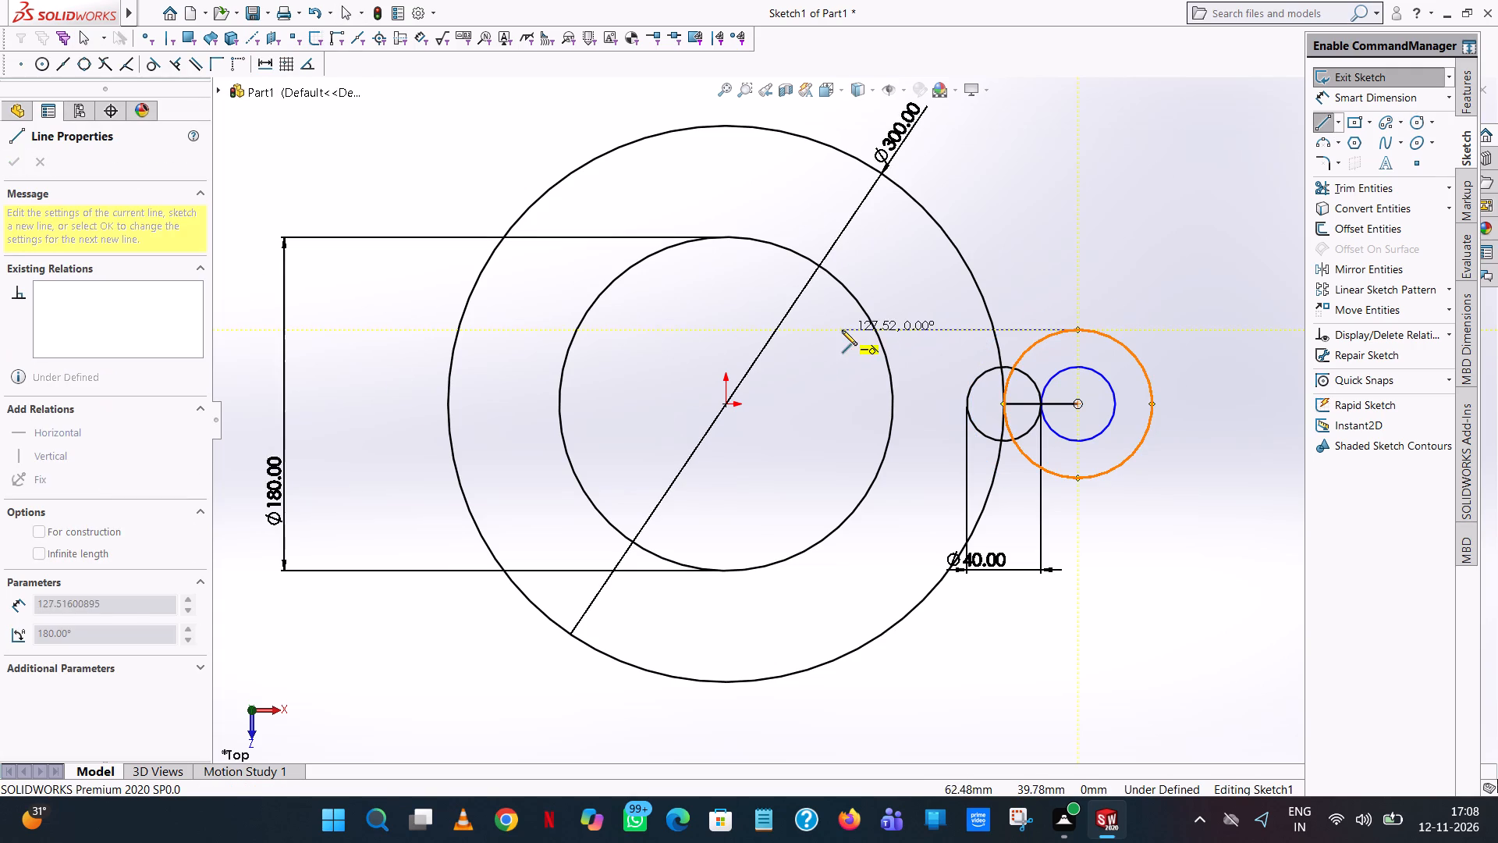
left_click(859, 330)
right_click(859, 330)
left_click(882, 336)
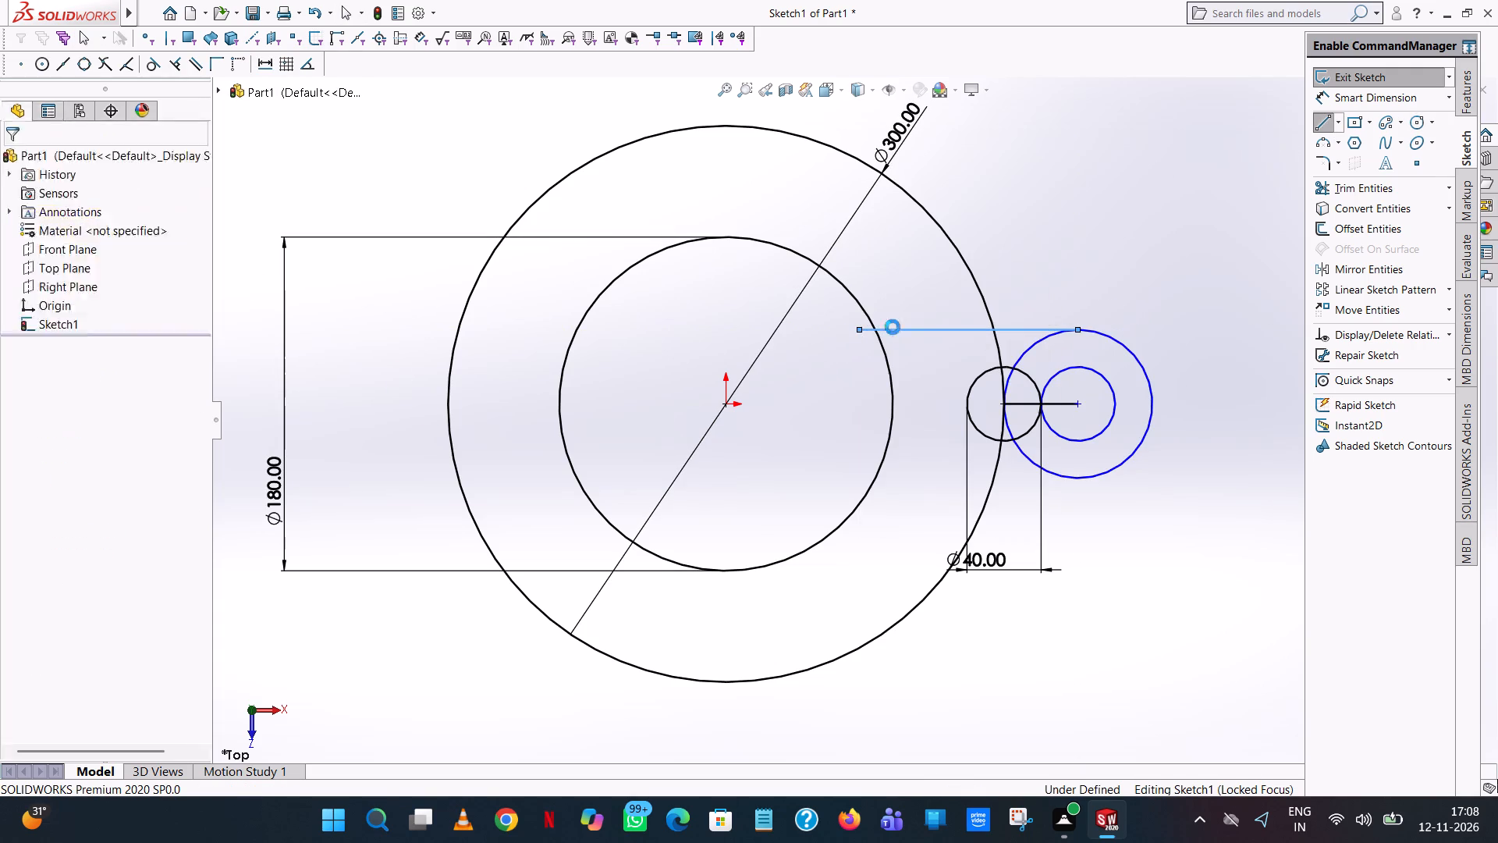
left_click(1320, 116)
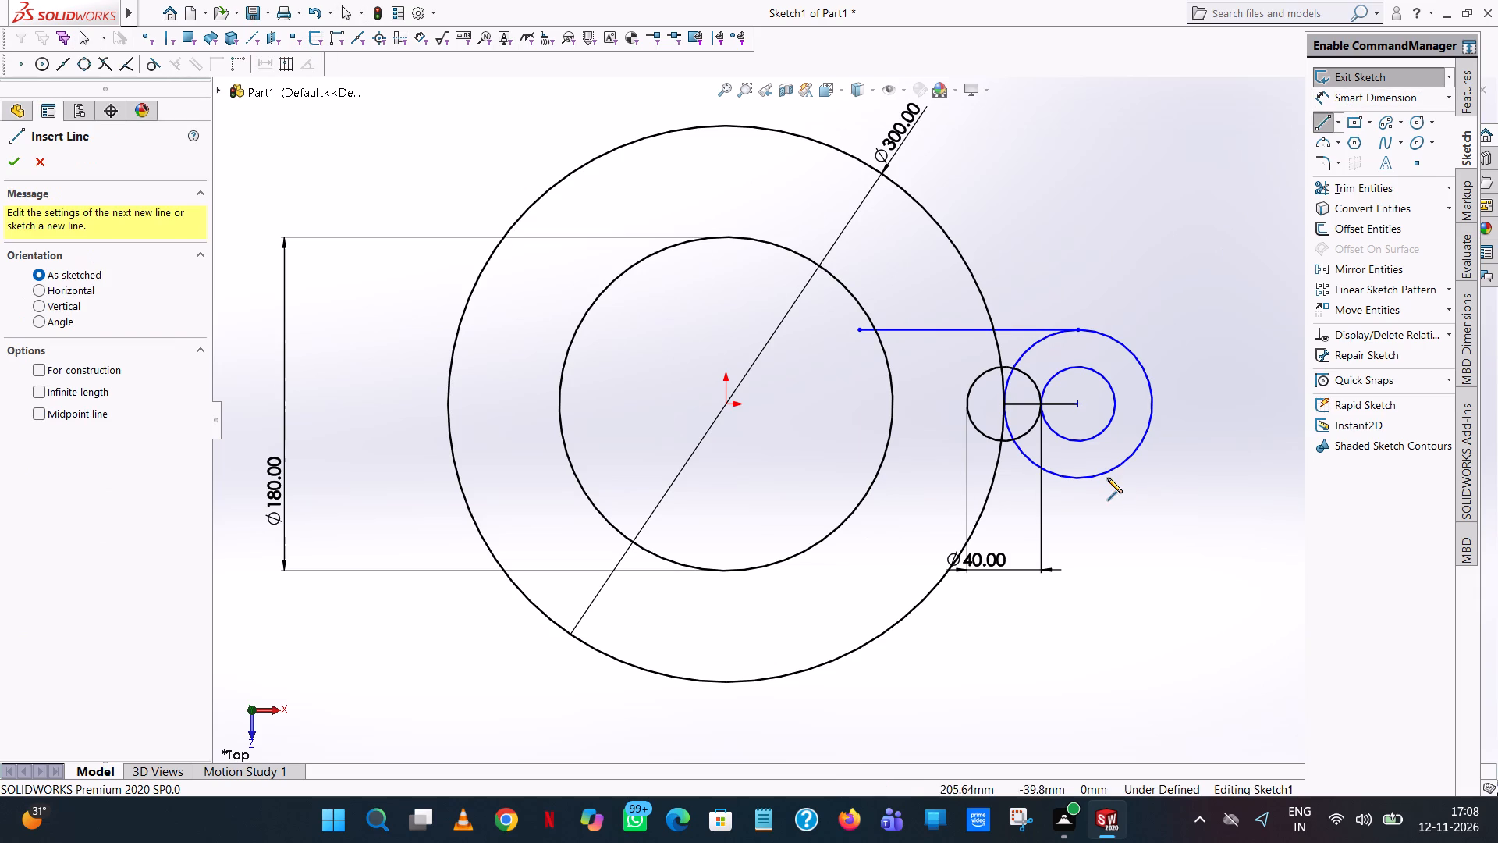
left_click(1079, 477)
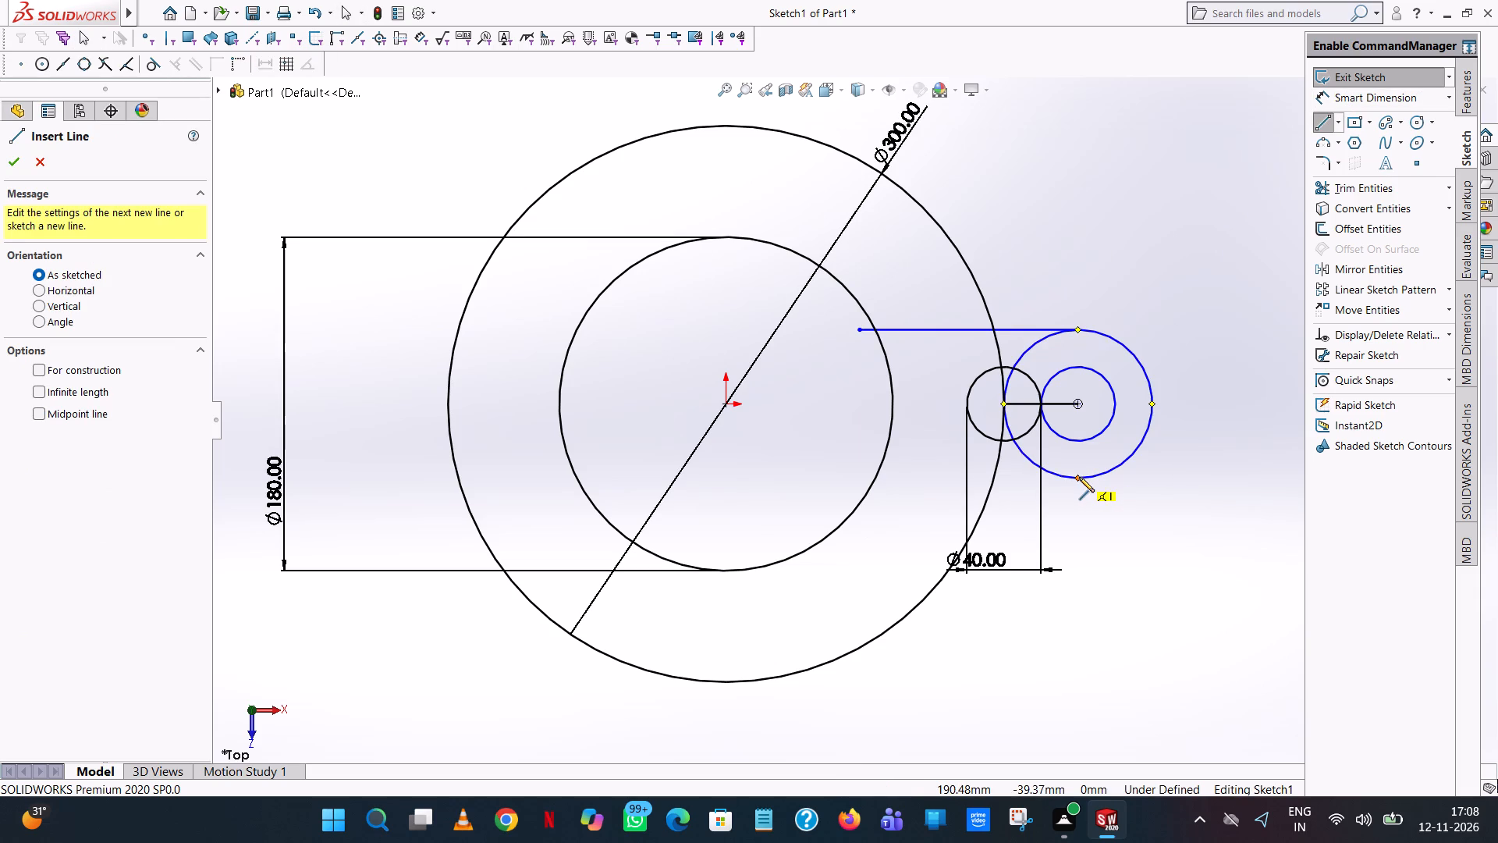
left_click(843, 477)
right_click(843, 477)
left_click(907, 493)
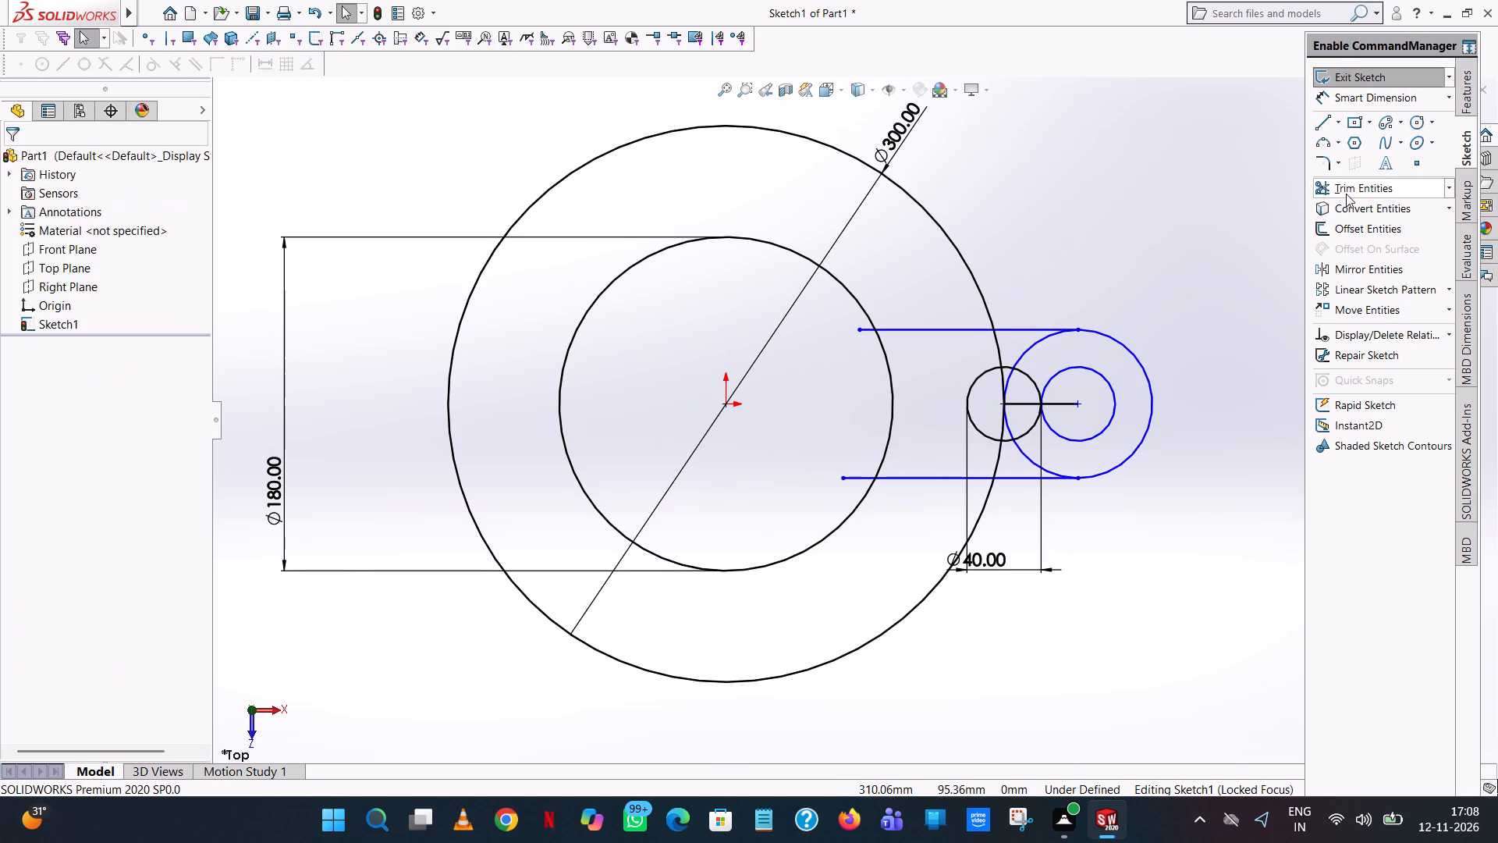
Trim the arm lines inside the 180 mm circle, that circle's arc between them, and the inner half of the 40 mm radius circle.
left_click(1347, 190)
left_click(866, 333)
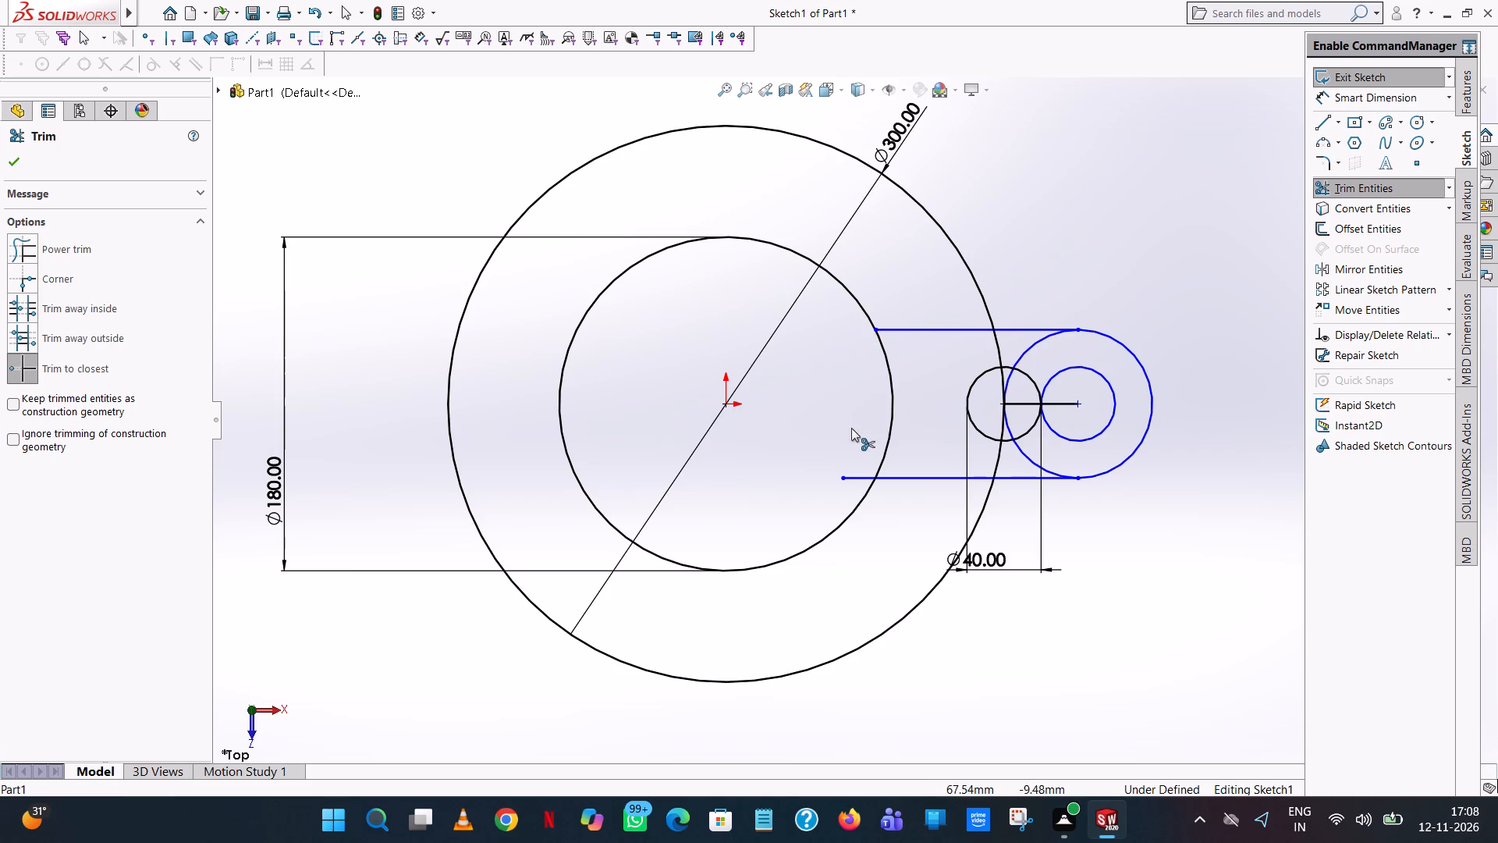
left_click(850, 478)
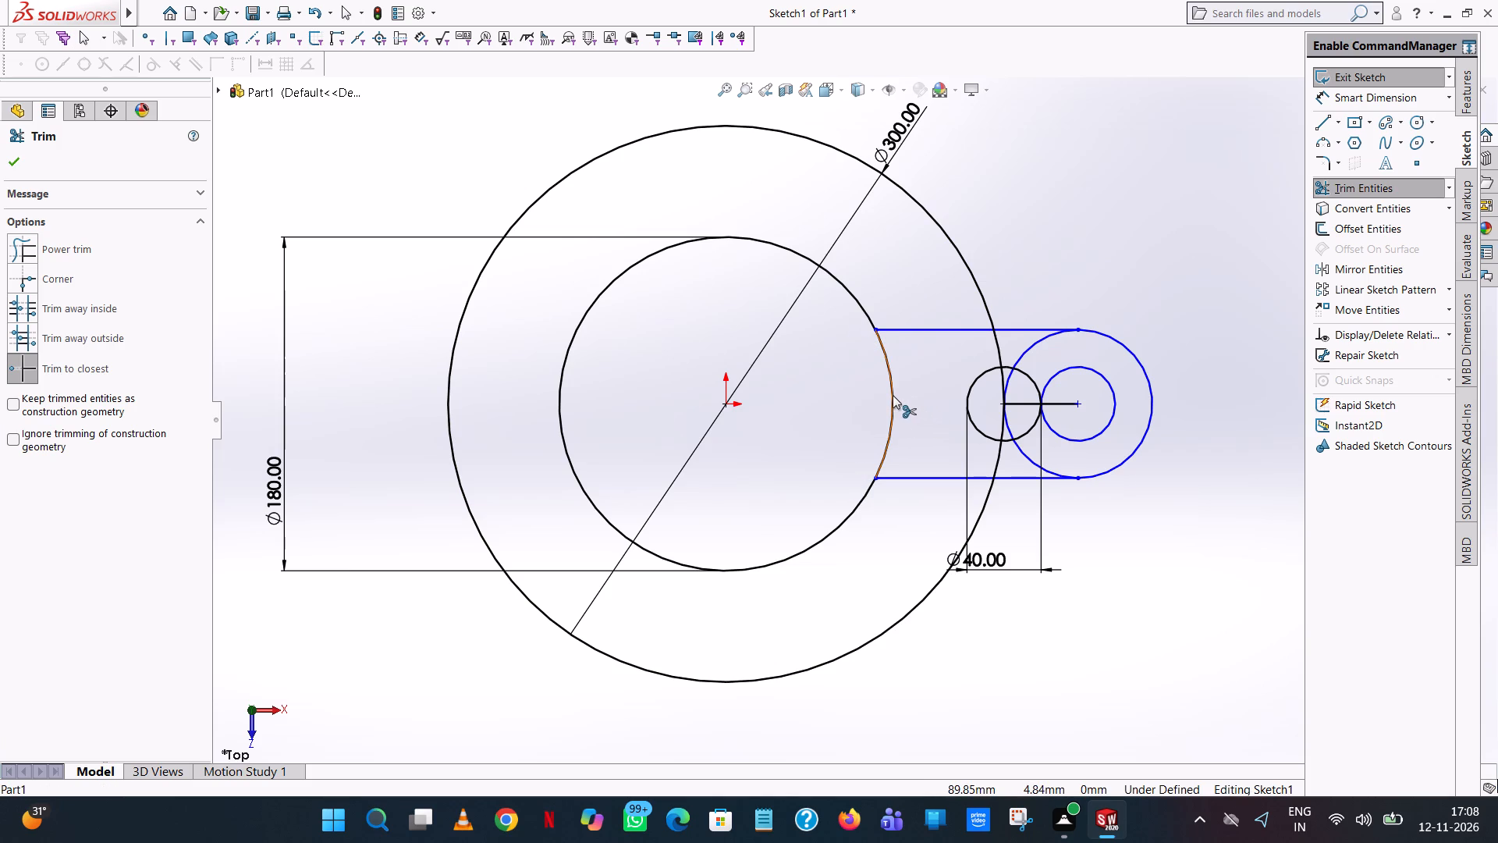
left_click(893, 395)
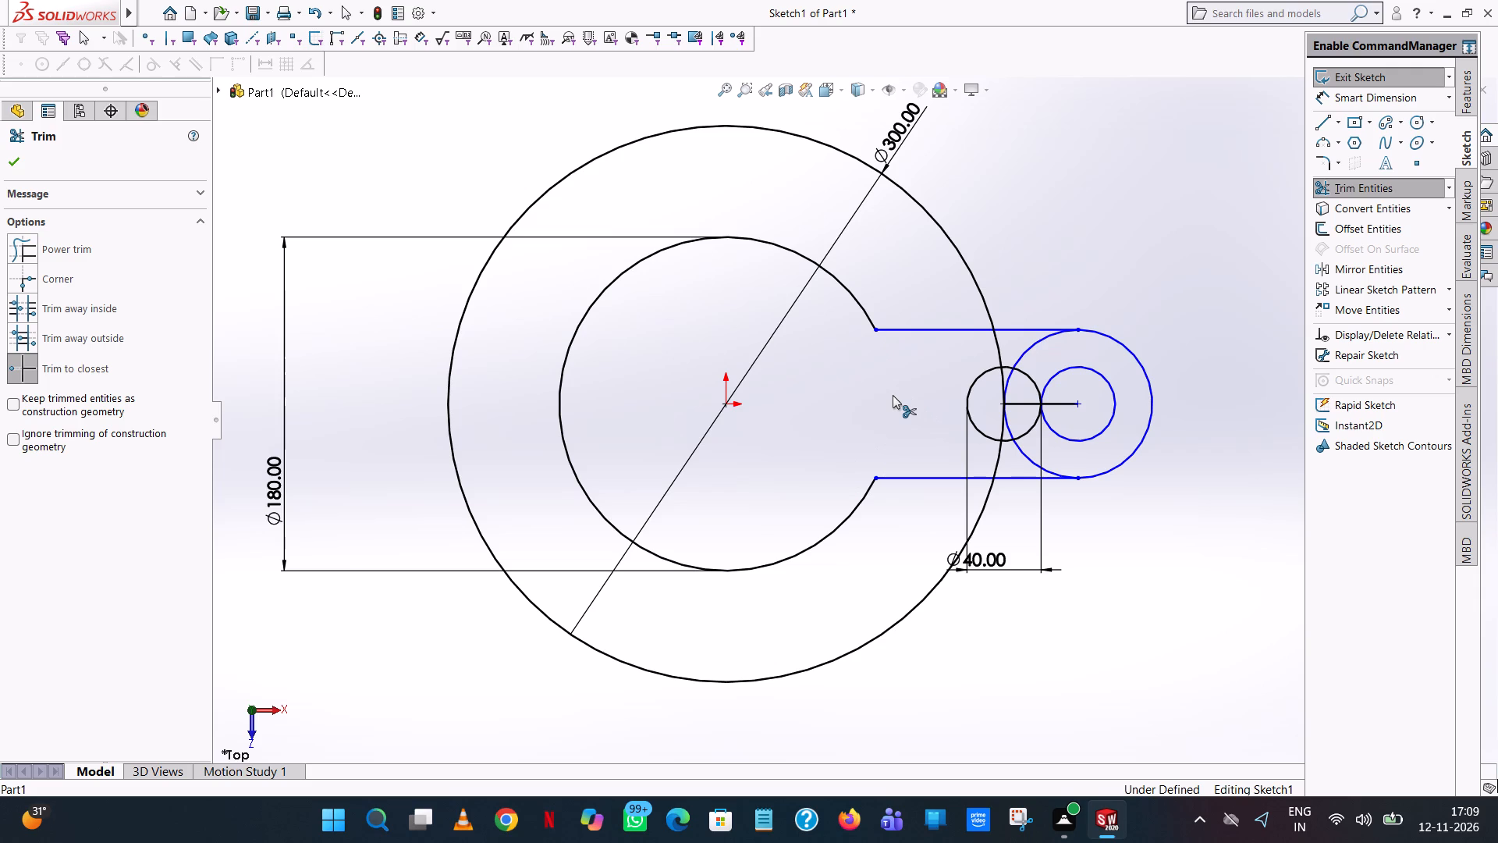
left_click(1046, 336)
left_click(1011, 380)
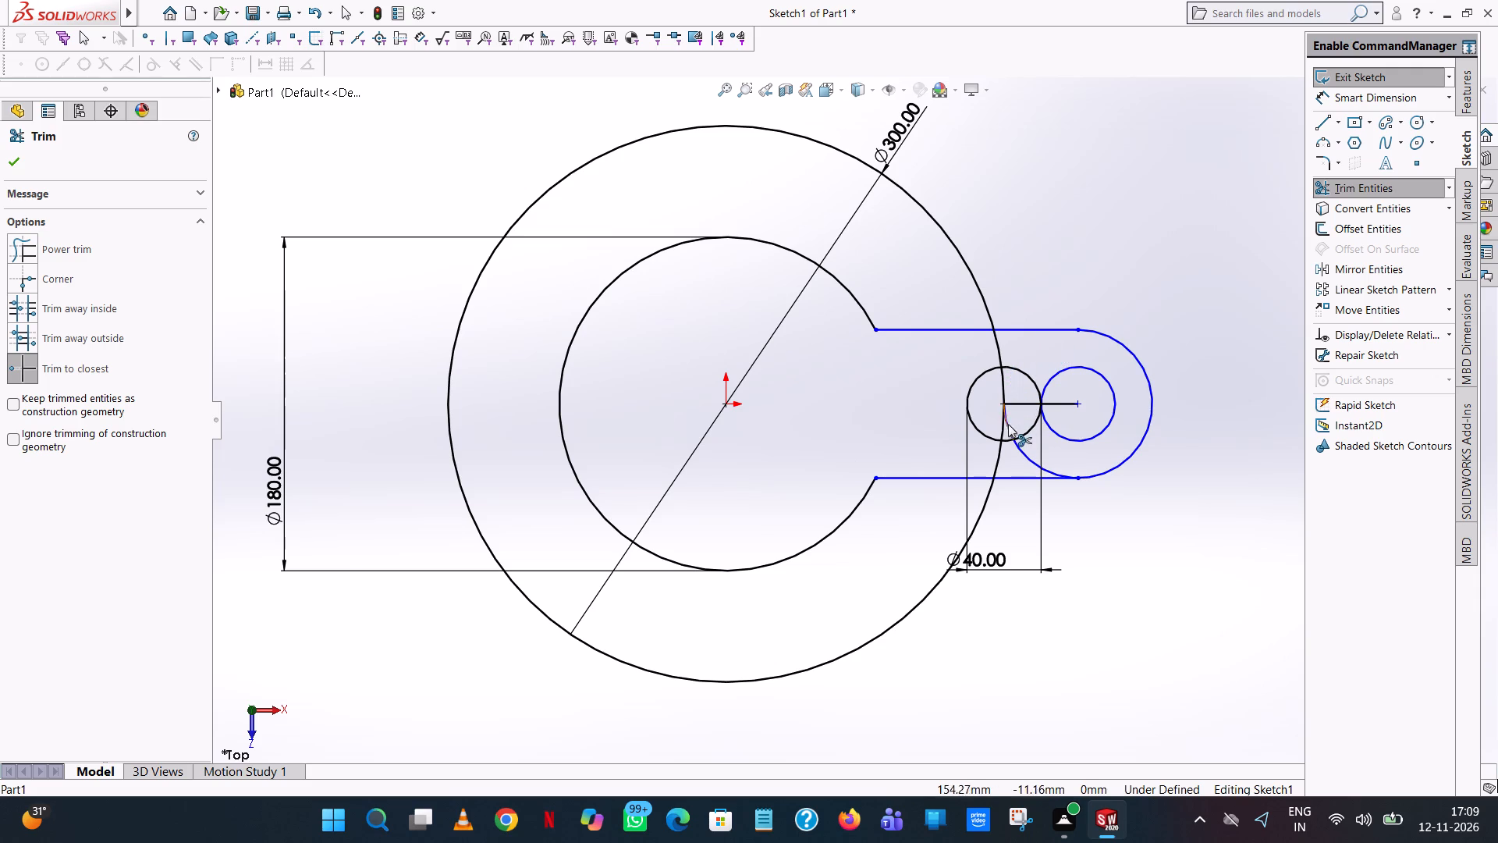
left_click(1007, 424)
left_click(1023, 450)
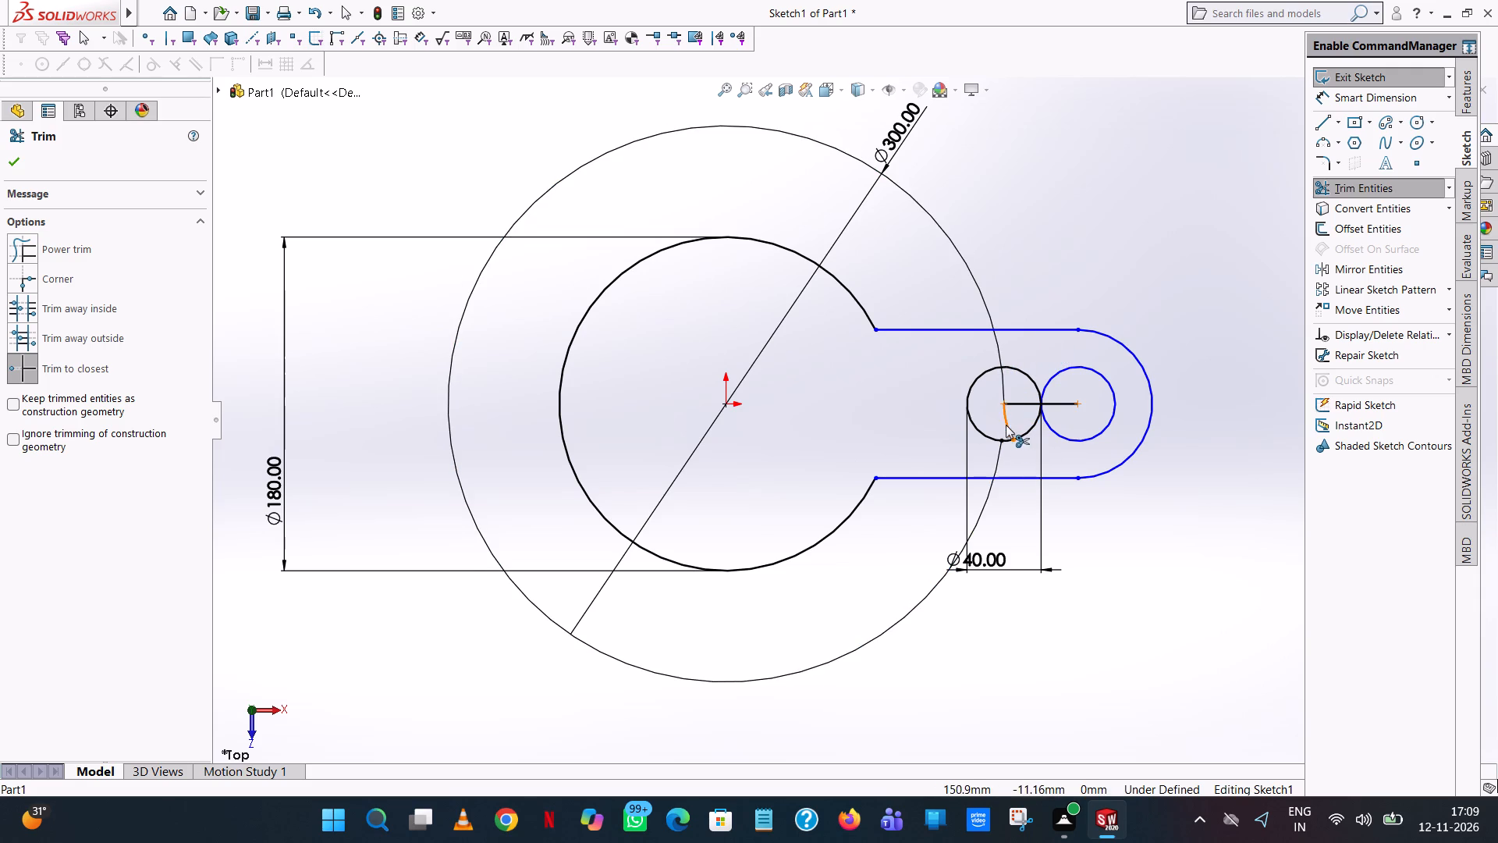
Trim the 300 mm circle's portion inside the inner slot circle and remove that slot circle's outer half.
left_click(1006, 425)
left_click(1006, 386)
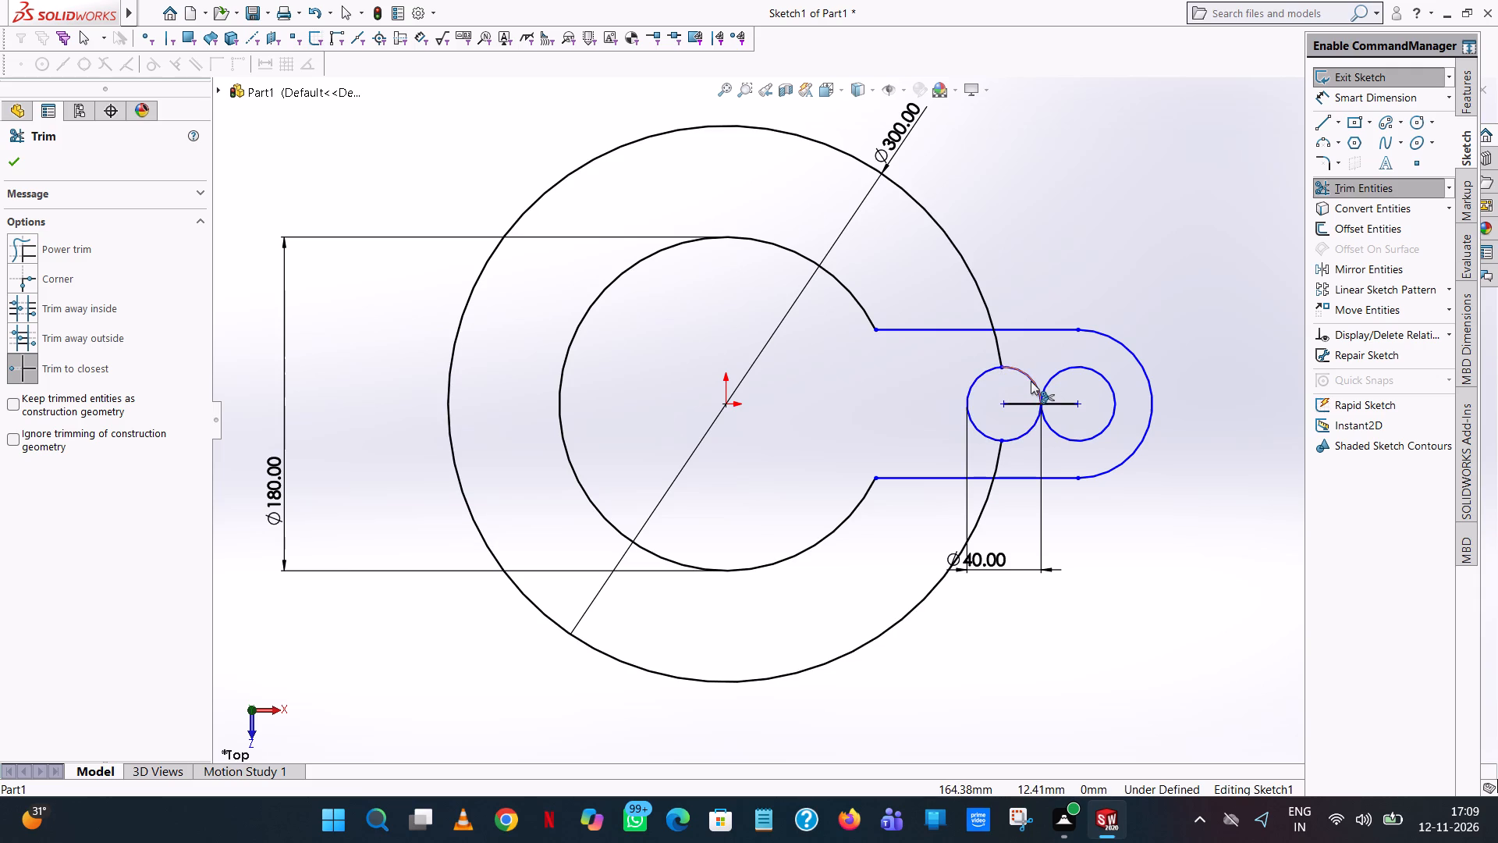
left_click(1031, 381)
left_click(1037, 419)
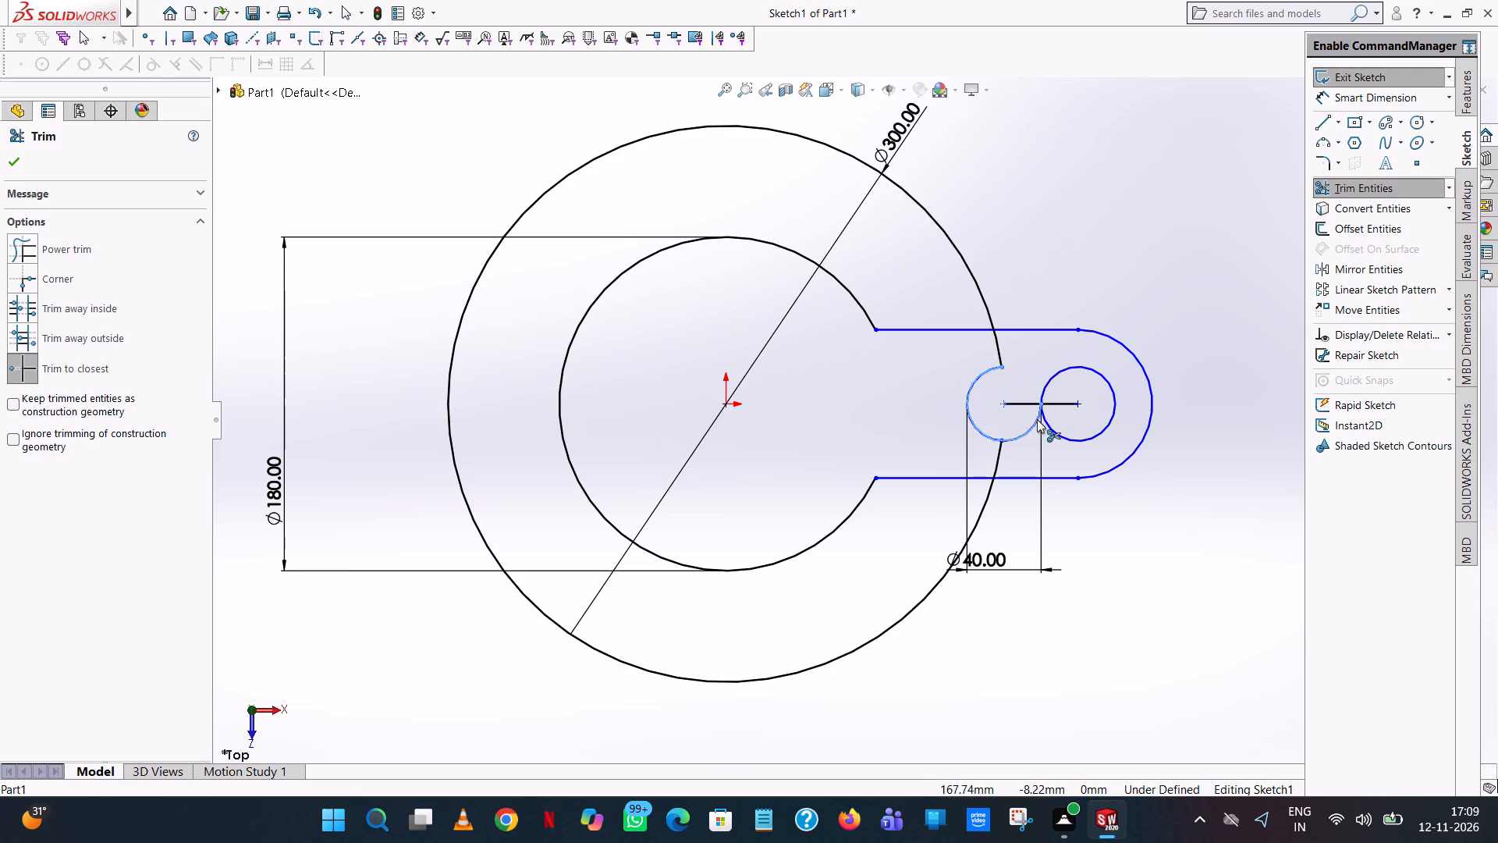
Draw two lines joining the inner slot arc's ends to the top and bottom quadrants of the outer 20 mm radius circle.
left_click(1322, 124)
left_click(1001, 368)
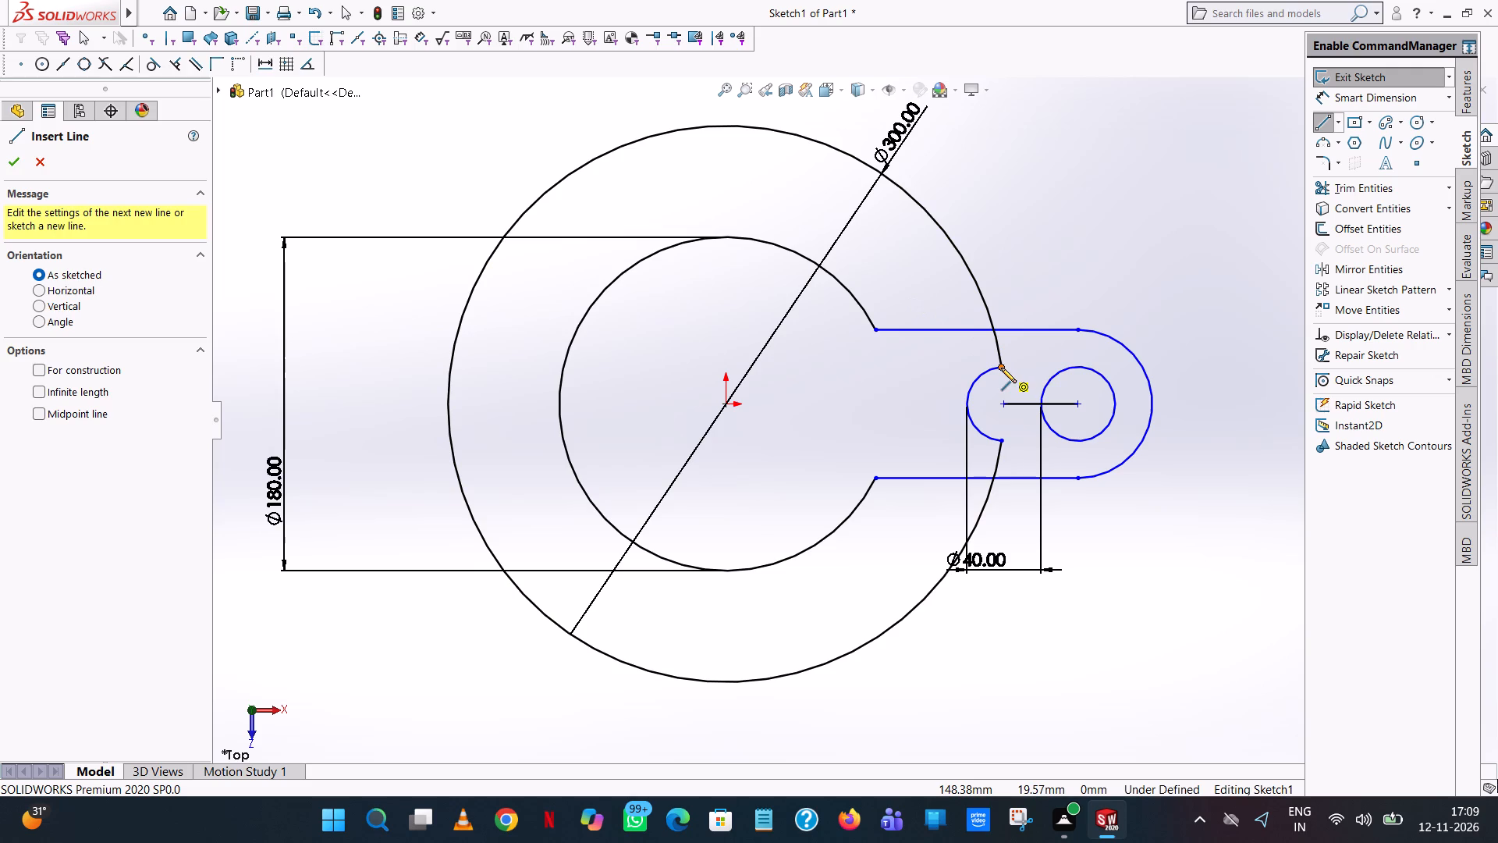
left_click(1077, 366)
right_click(1077, 366)
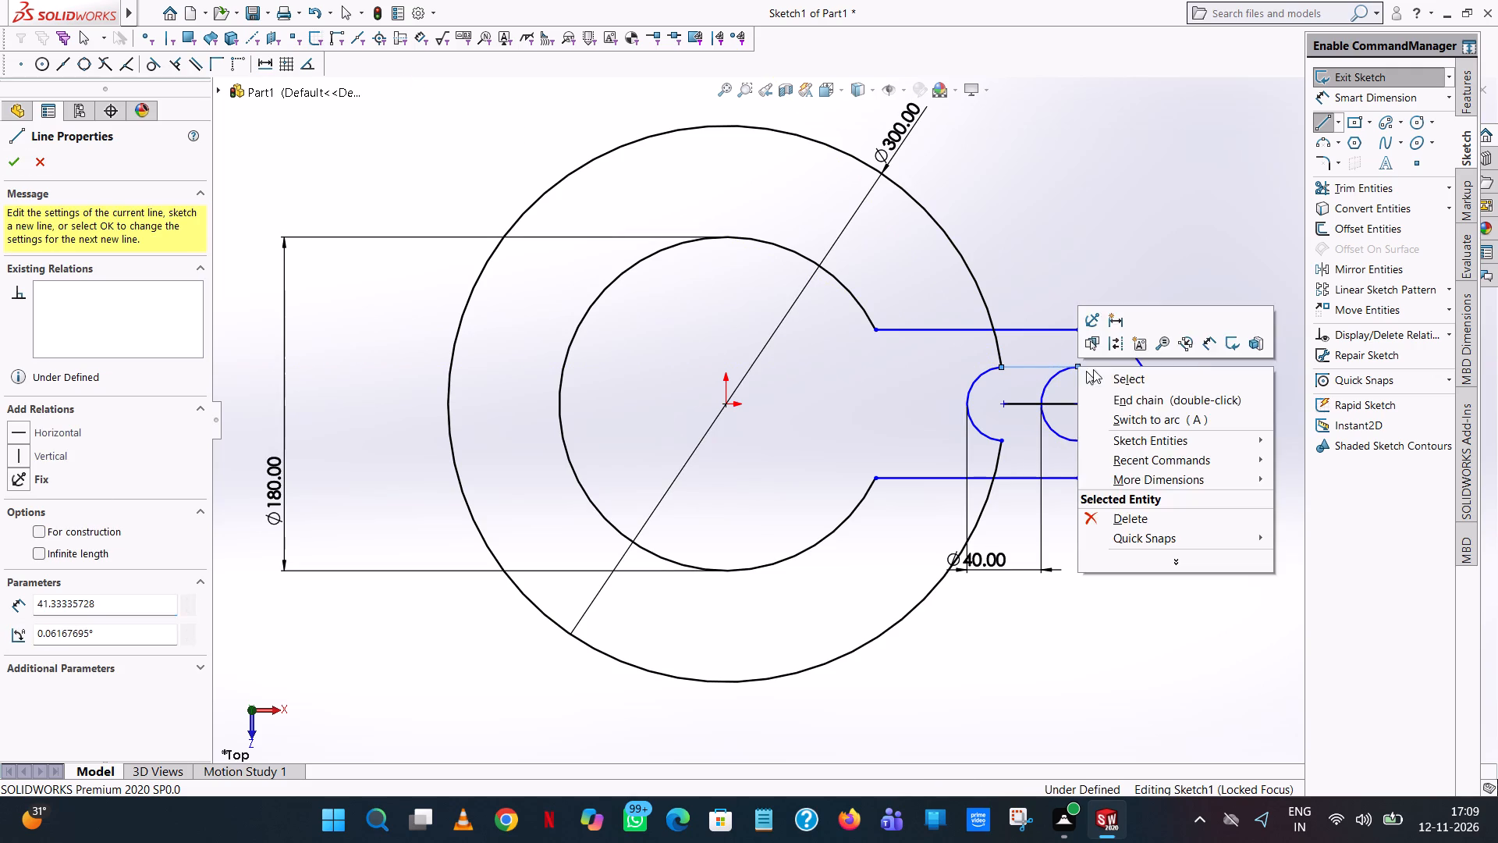
left_click(1104, 375)
left_click(1315, 125)
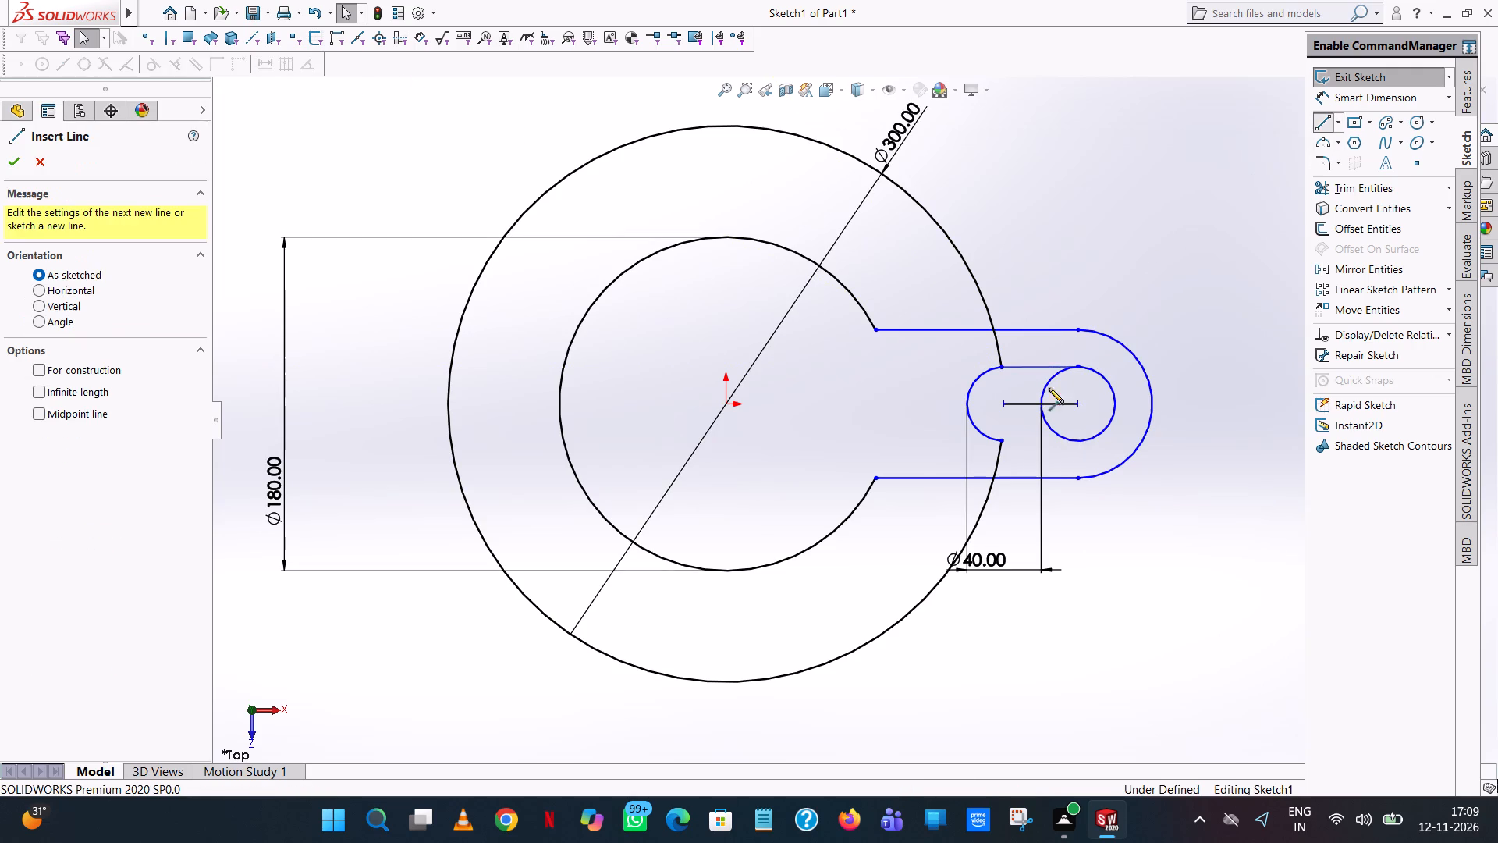
left_click(1005, 439)
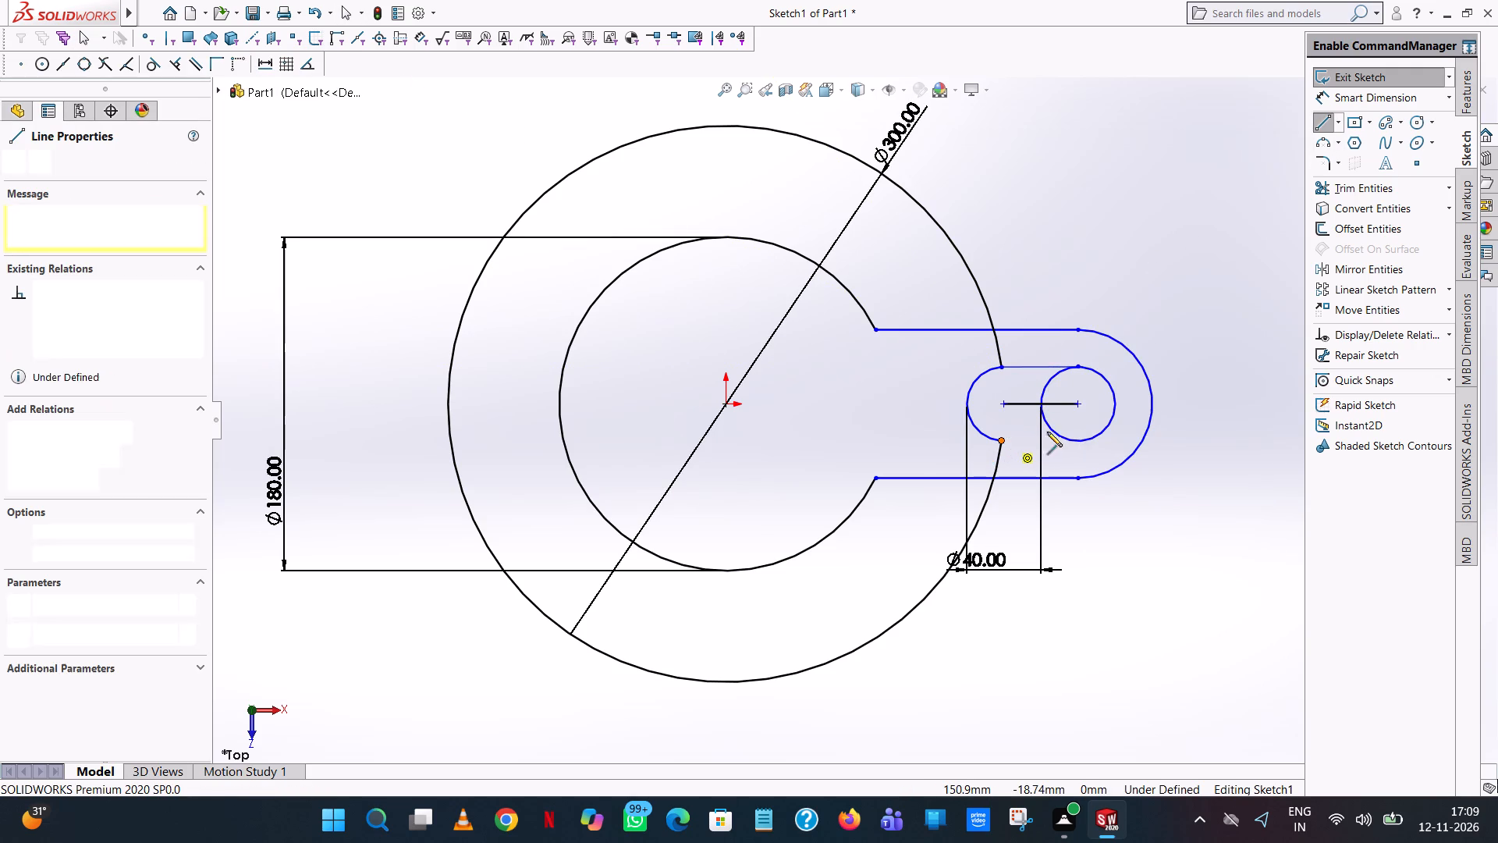
left_click(1078, 442)
right_click(1079, 442)
left_click(1125, 452)
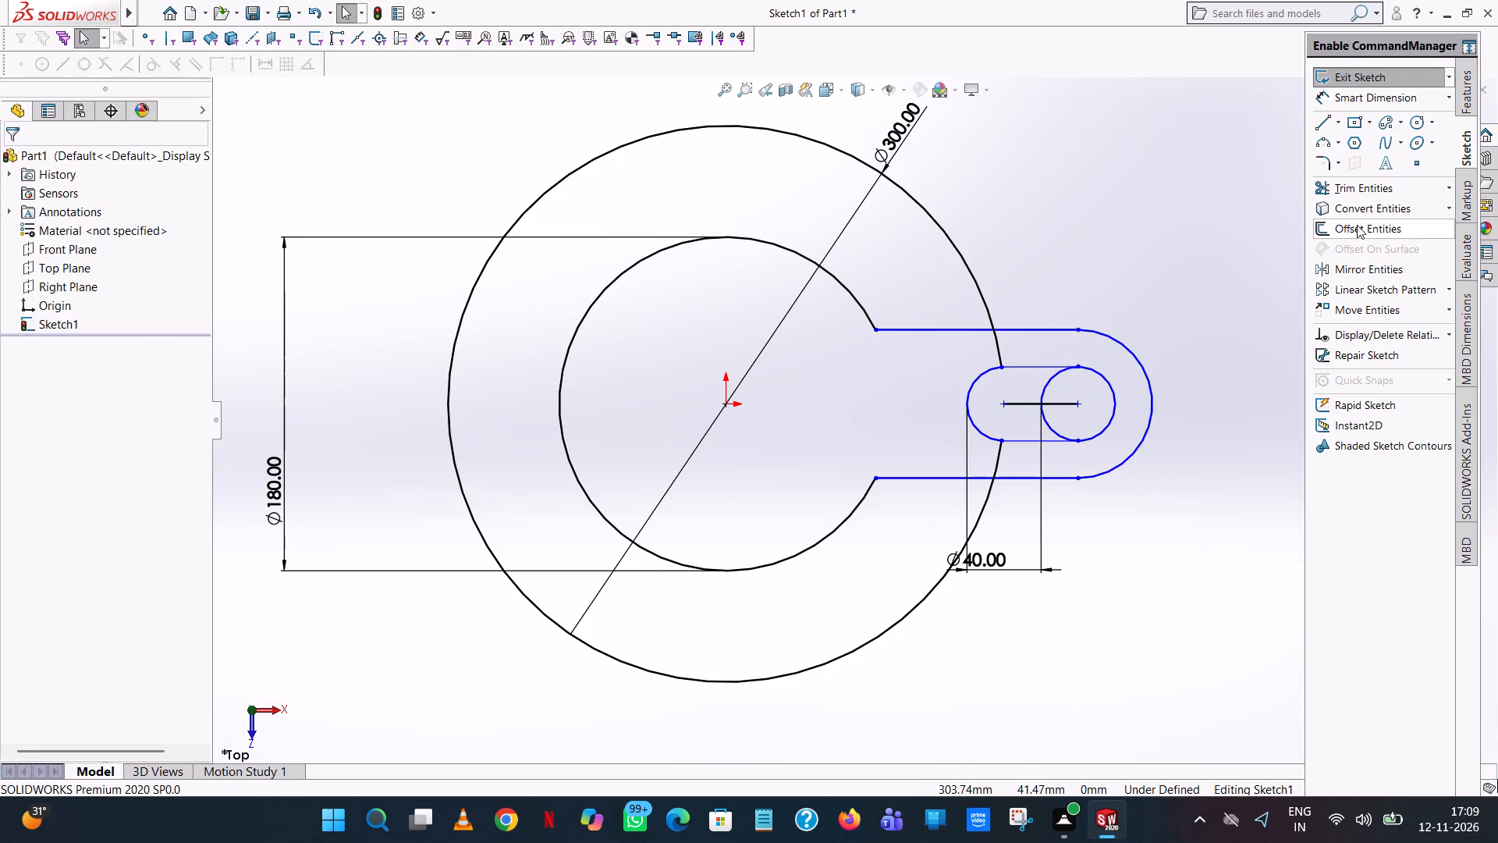
Trim the 300 mm circle between the slot and arm edges, the outer slot circle's inner half, and the slot's centre line.
left_click(1357, 189)
left_click(1000, 351)
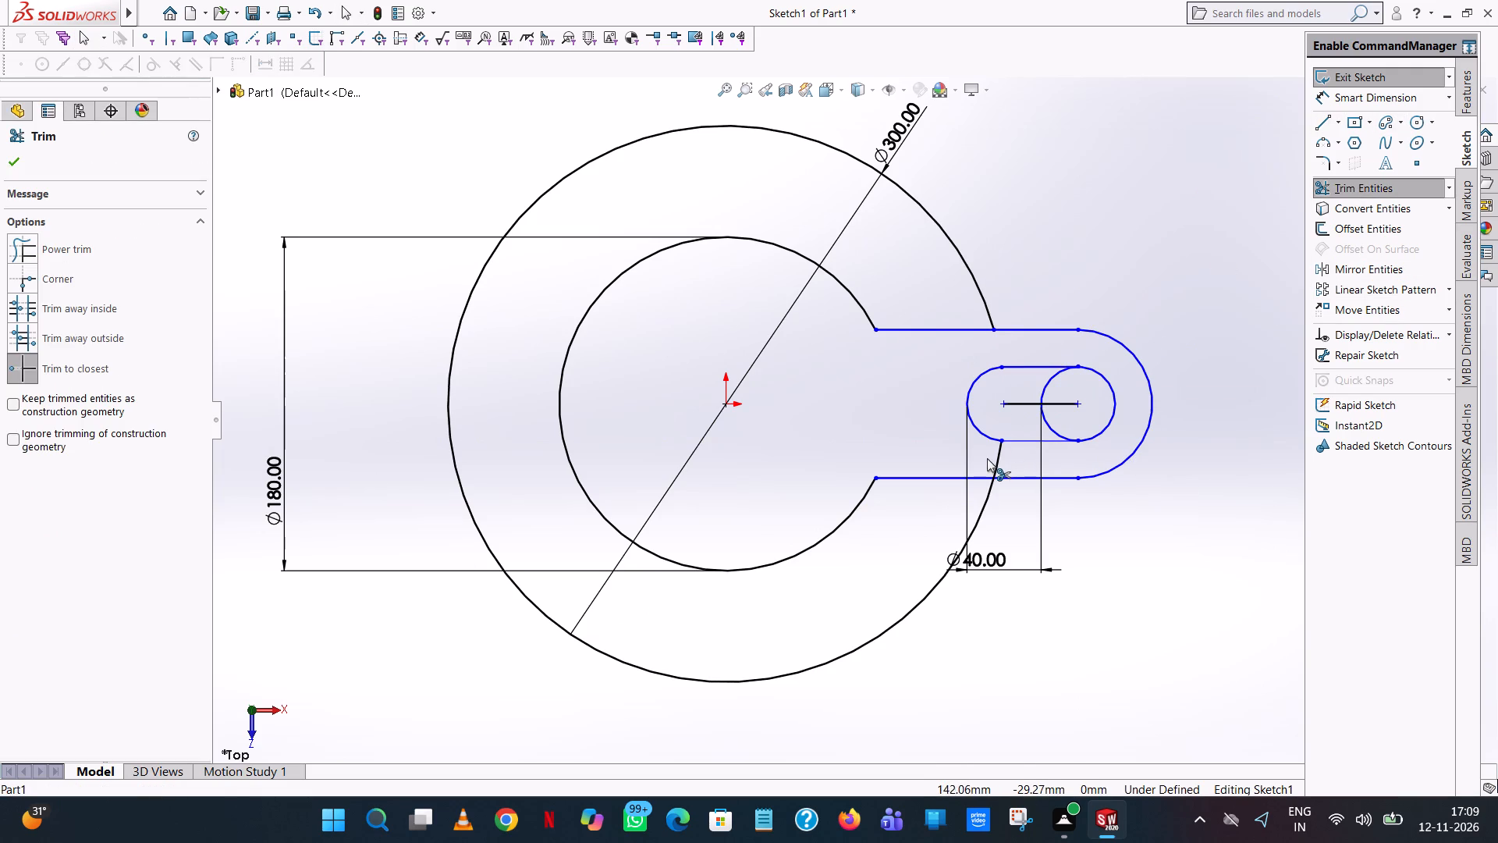
left_click(1000, 459)
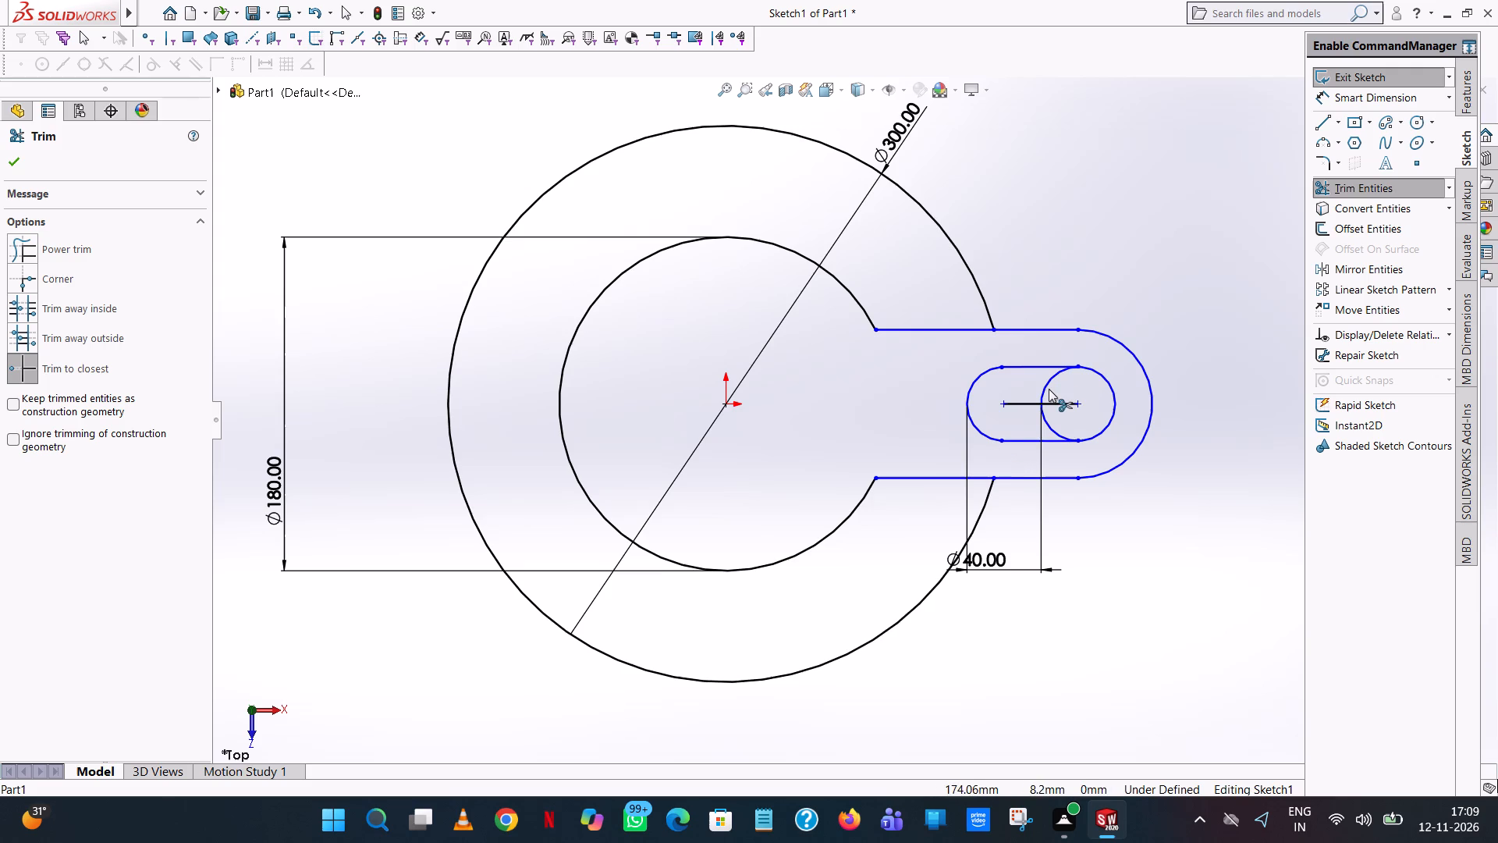
left_click(1049, 389)
left_click(1047, 414)
left_click(1053, 403)
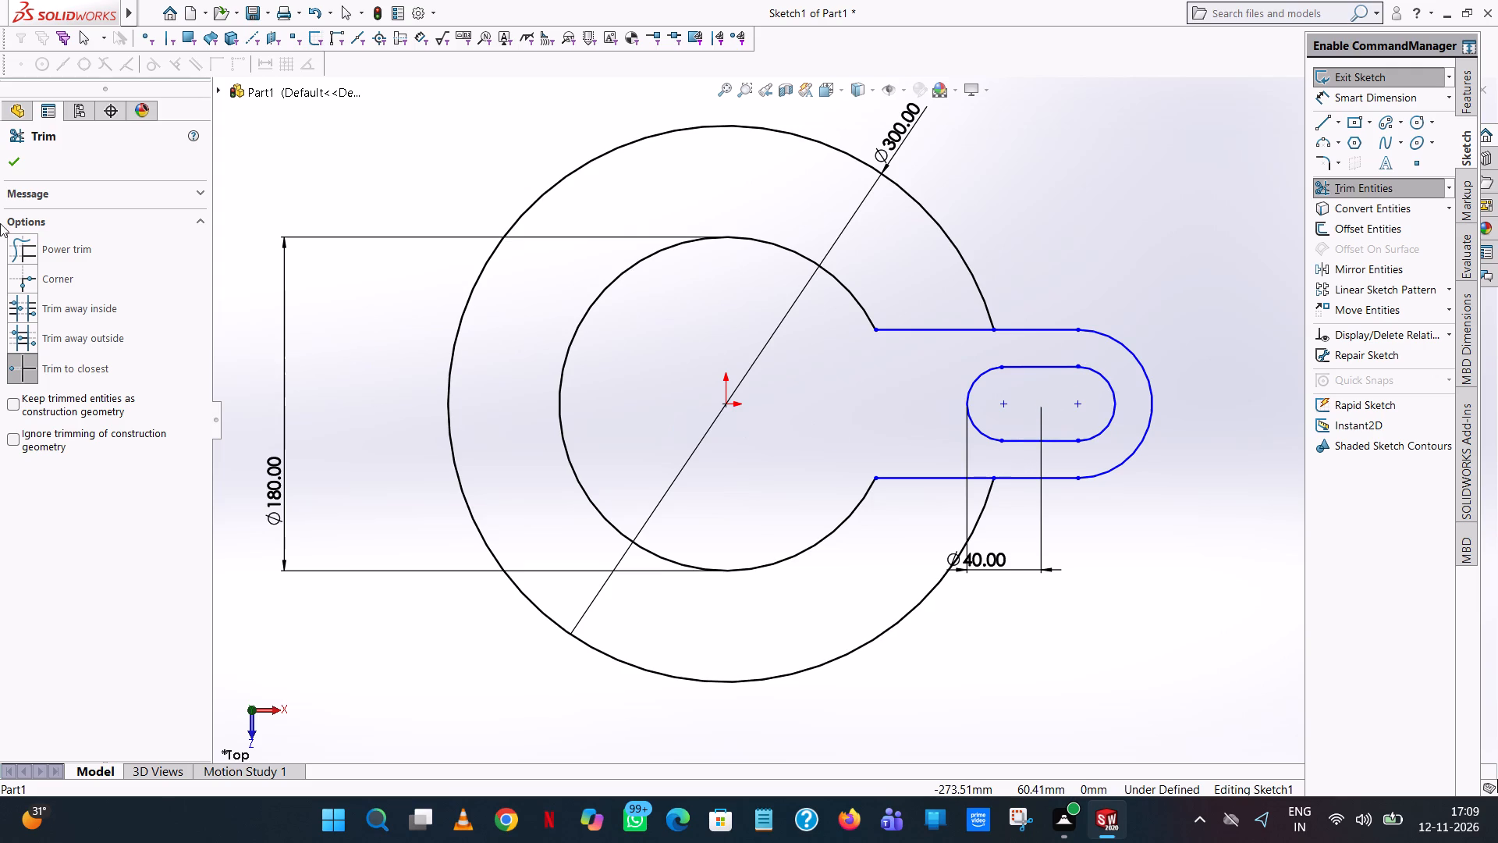
left_click(17, 162)
left_click(1152, 246)
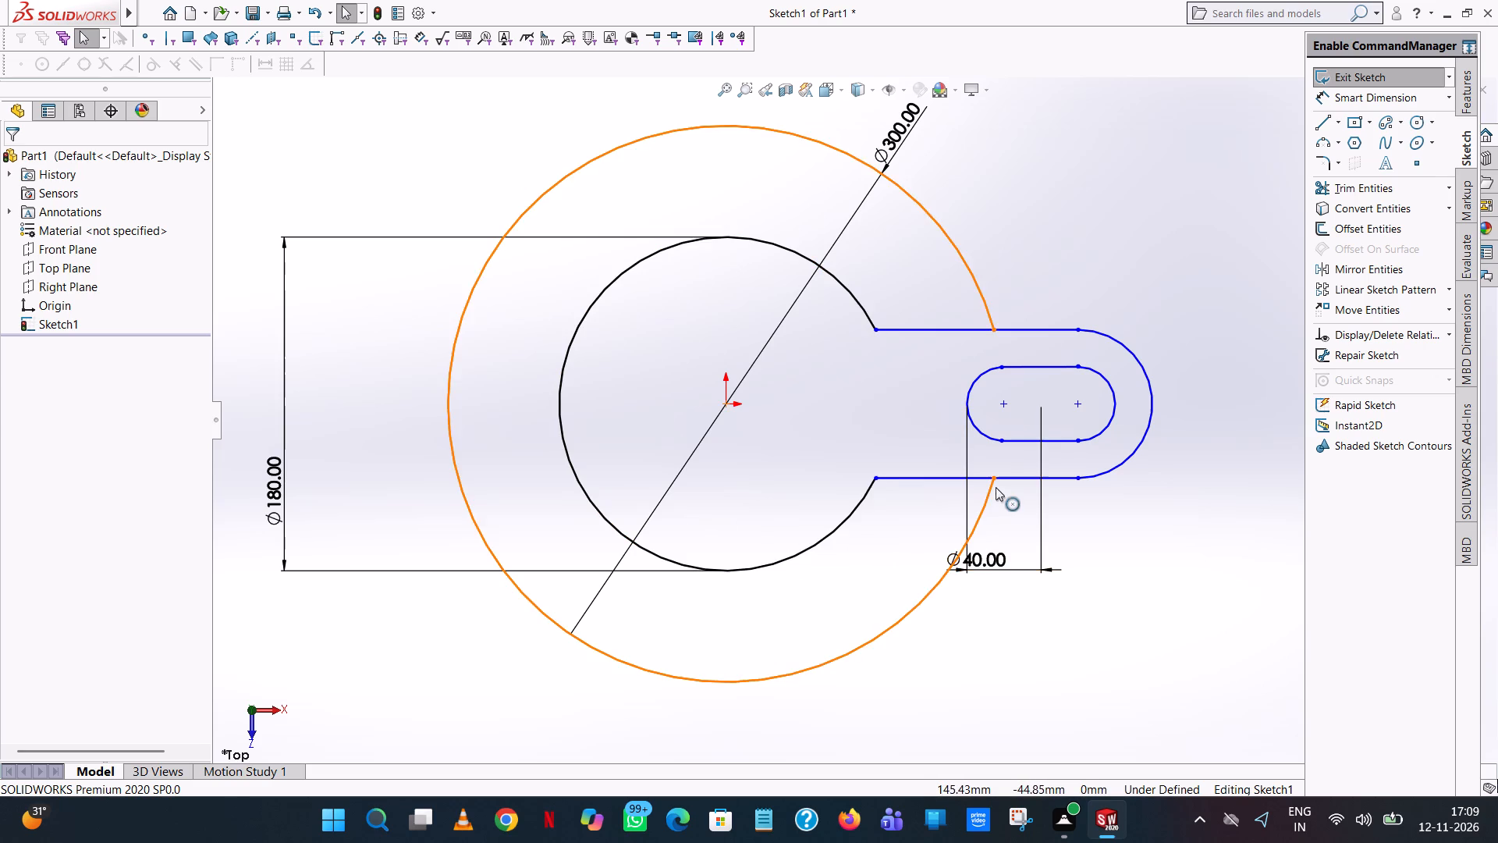
Trim away the remaining arc of the 300 mm circle.
left_click(1378, 192)
left_click(925, 215)
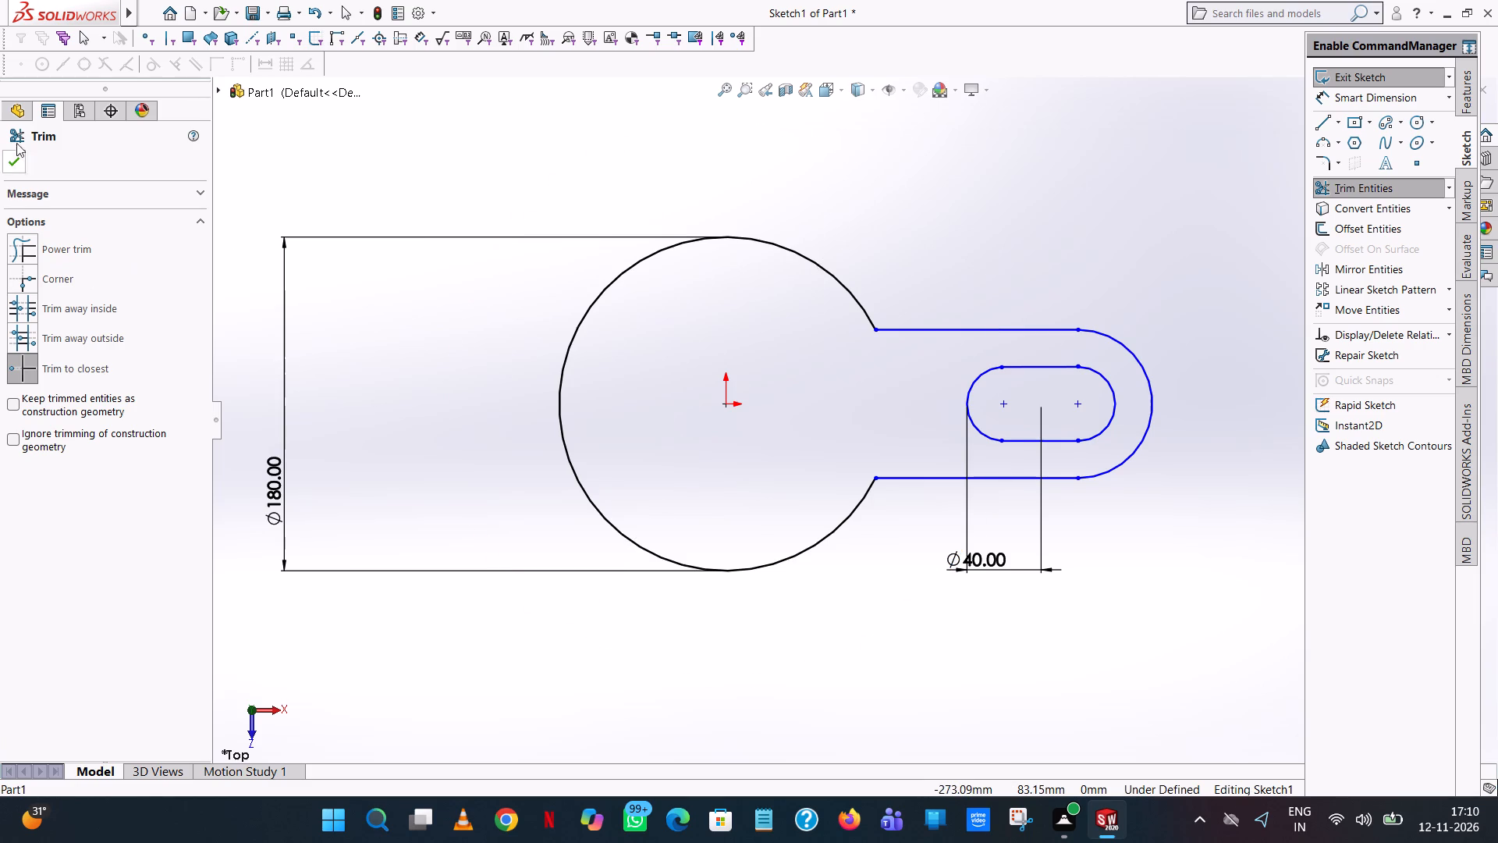
left_click(12, 158)
left_click(1224, 194)
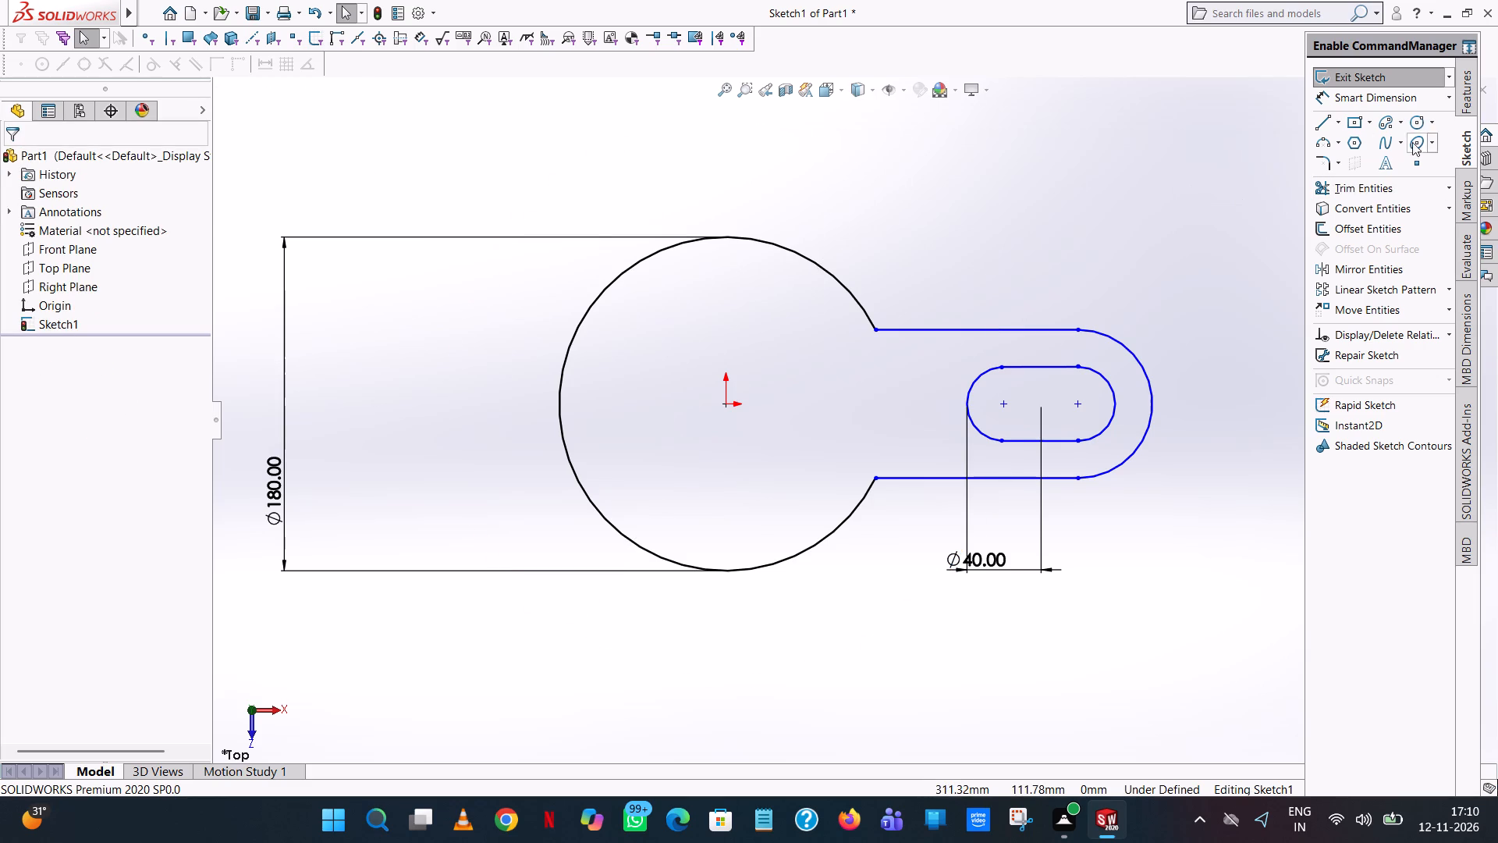
Circular-pattern the arm outline and its slot around the origin with 3 equally spaced instances over 360 degrees.
left_click(1450, 287)
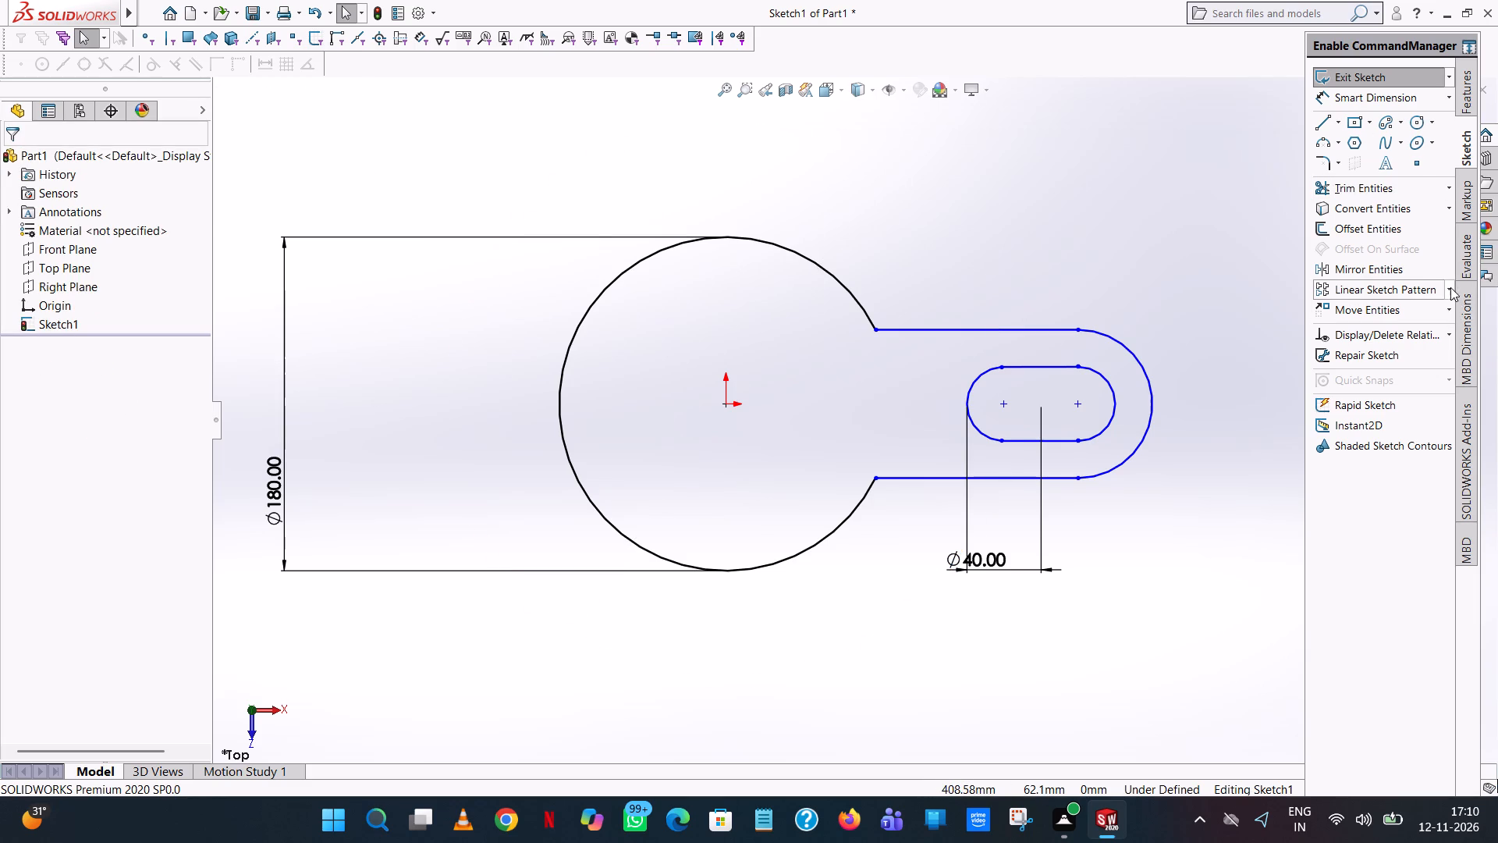
left_click(1384, 308)
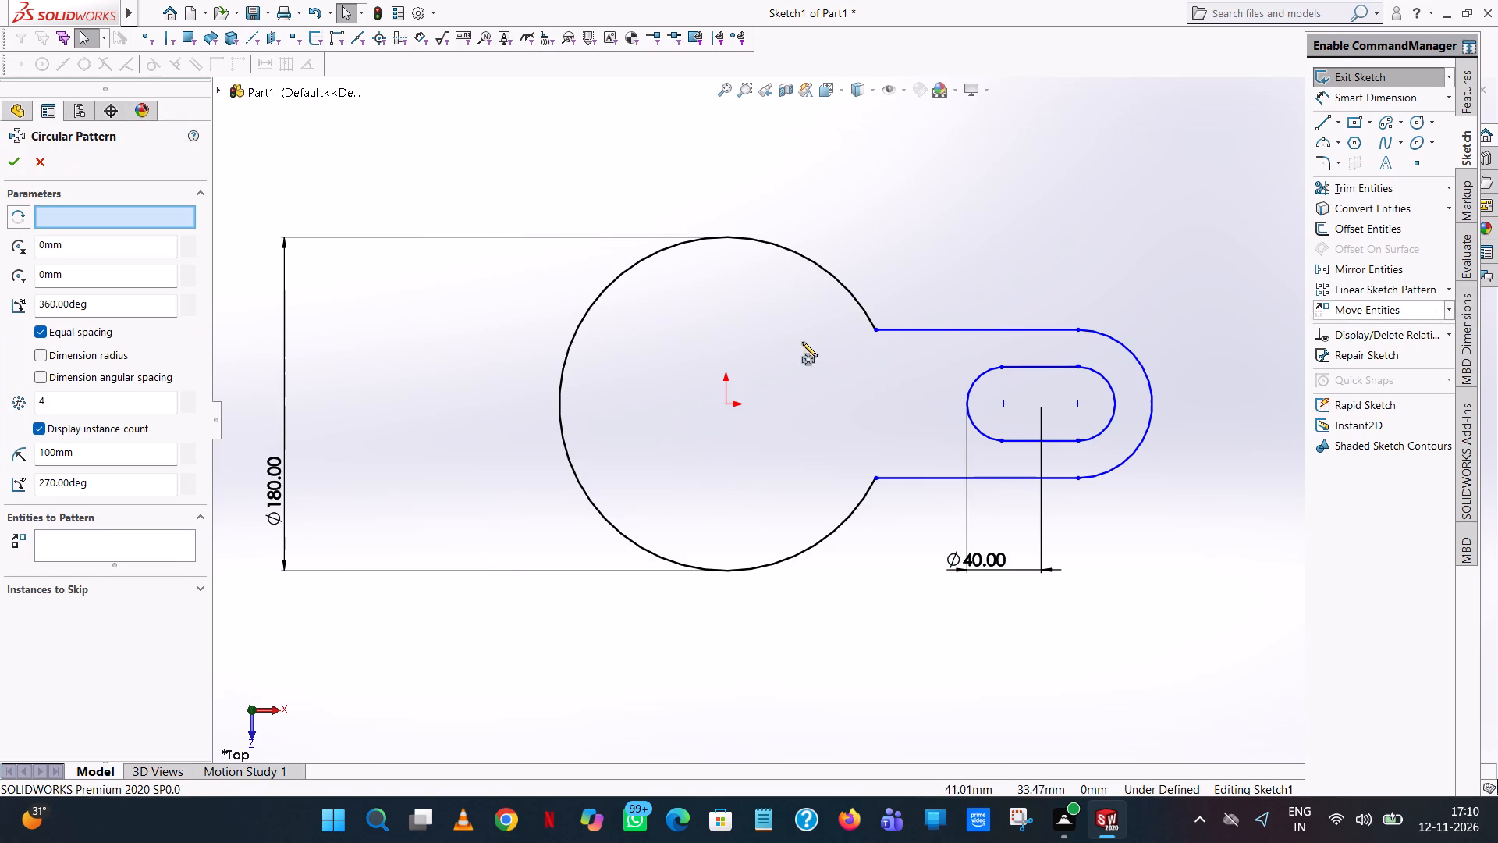
left_click(936, 328)
left_click(1141, 365)
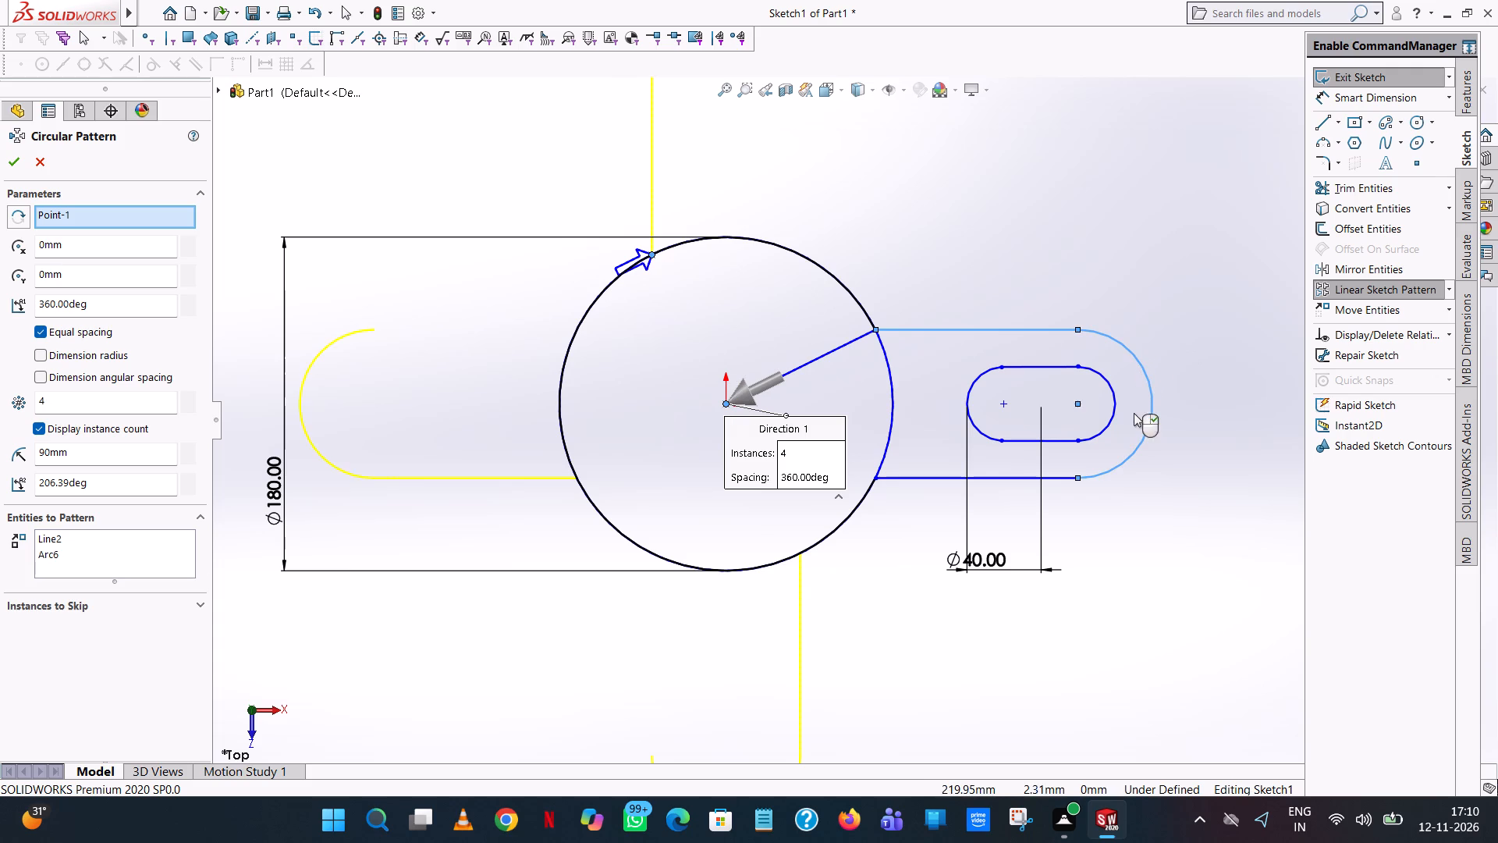
left_click(1116, 410)
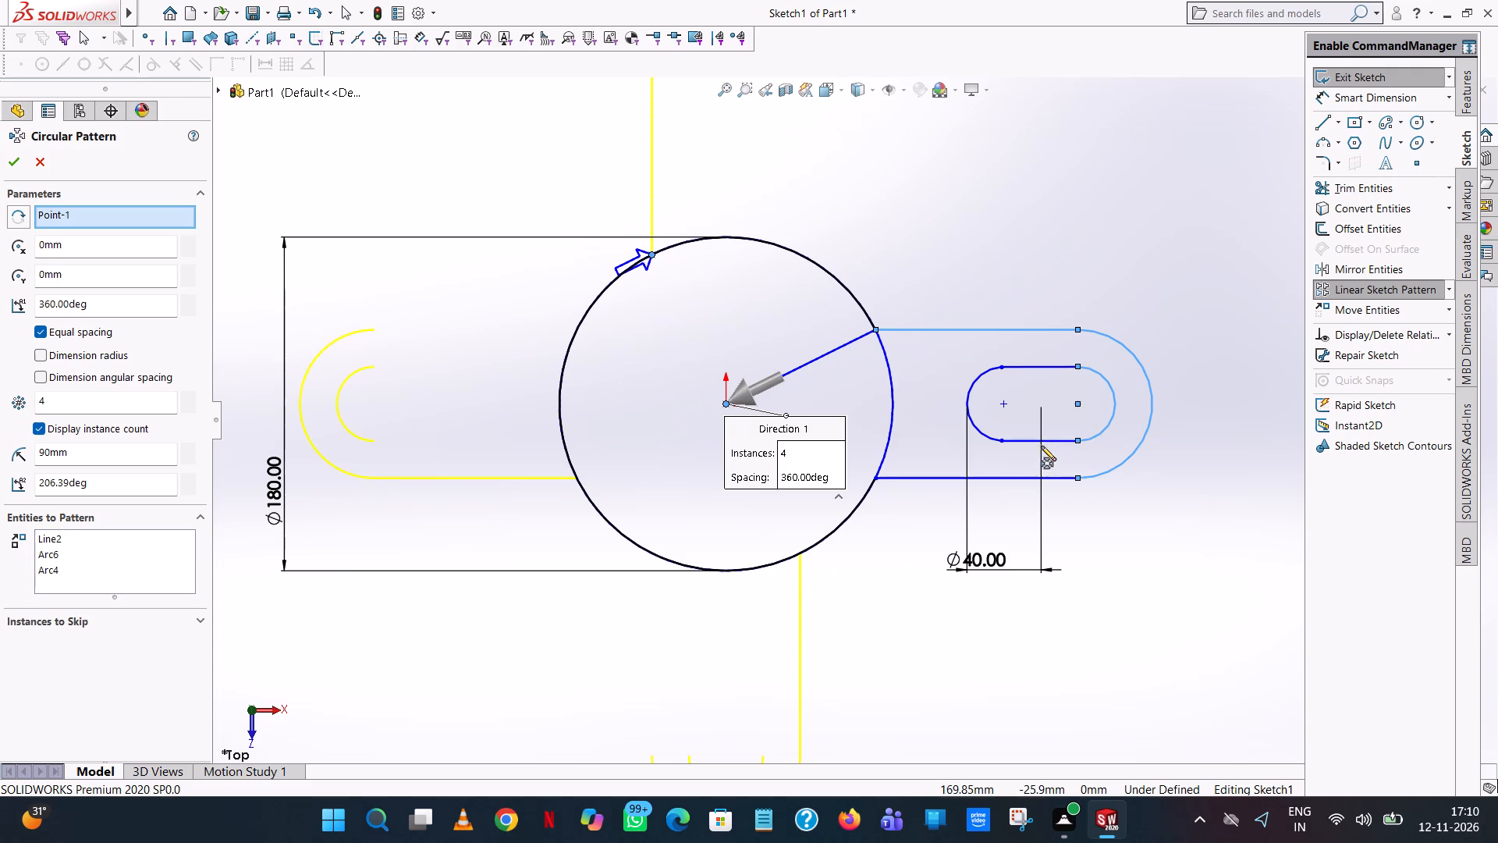
left_click(1043, 443)
left_click(971, 421)
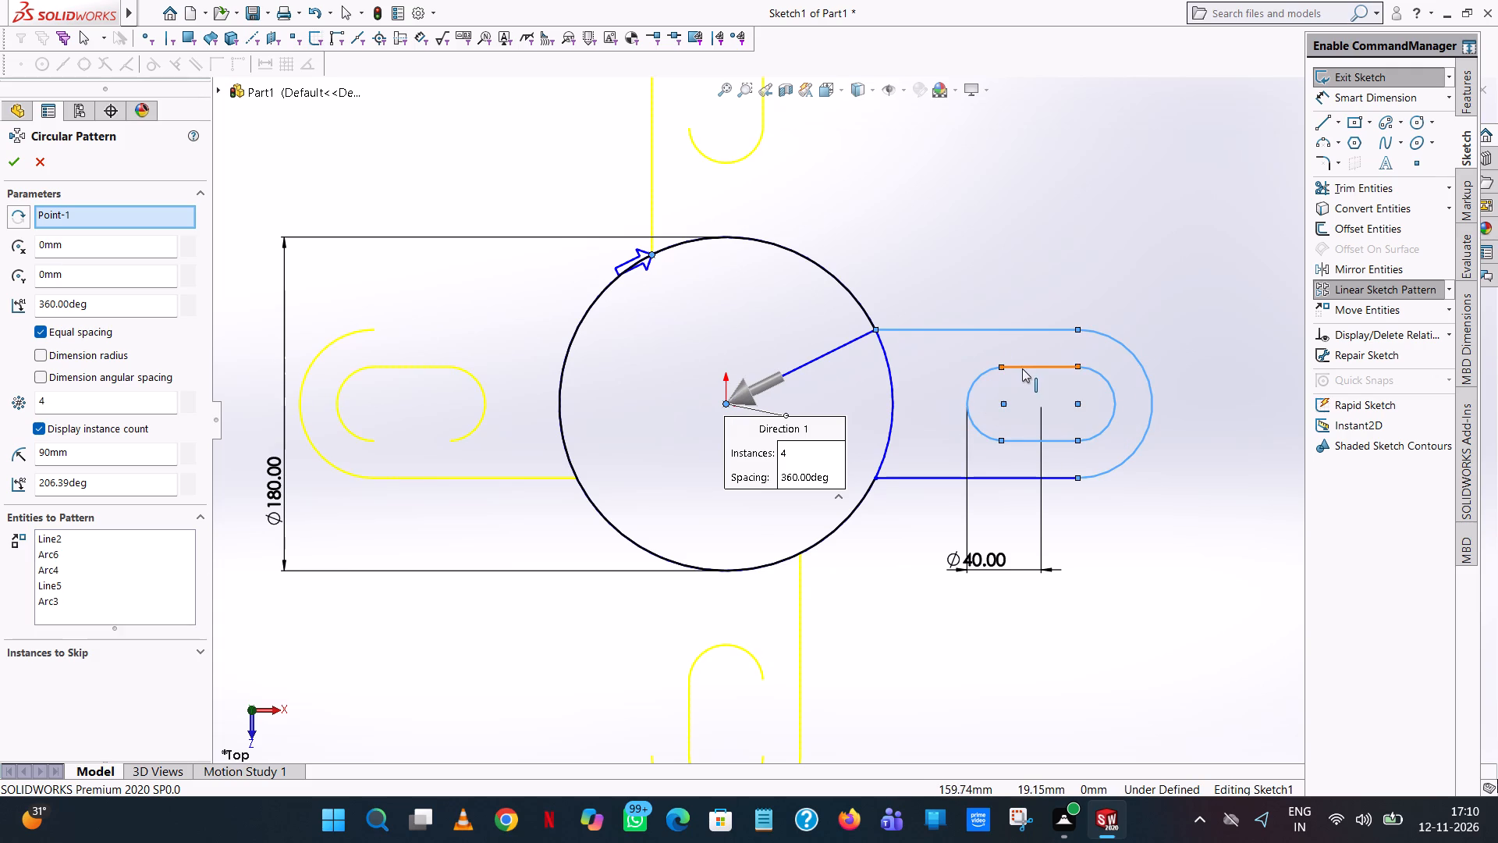
left_click(1023, 368)
left_click(1013, 475)
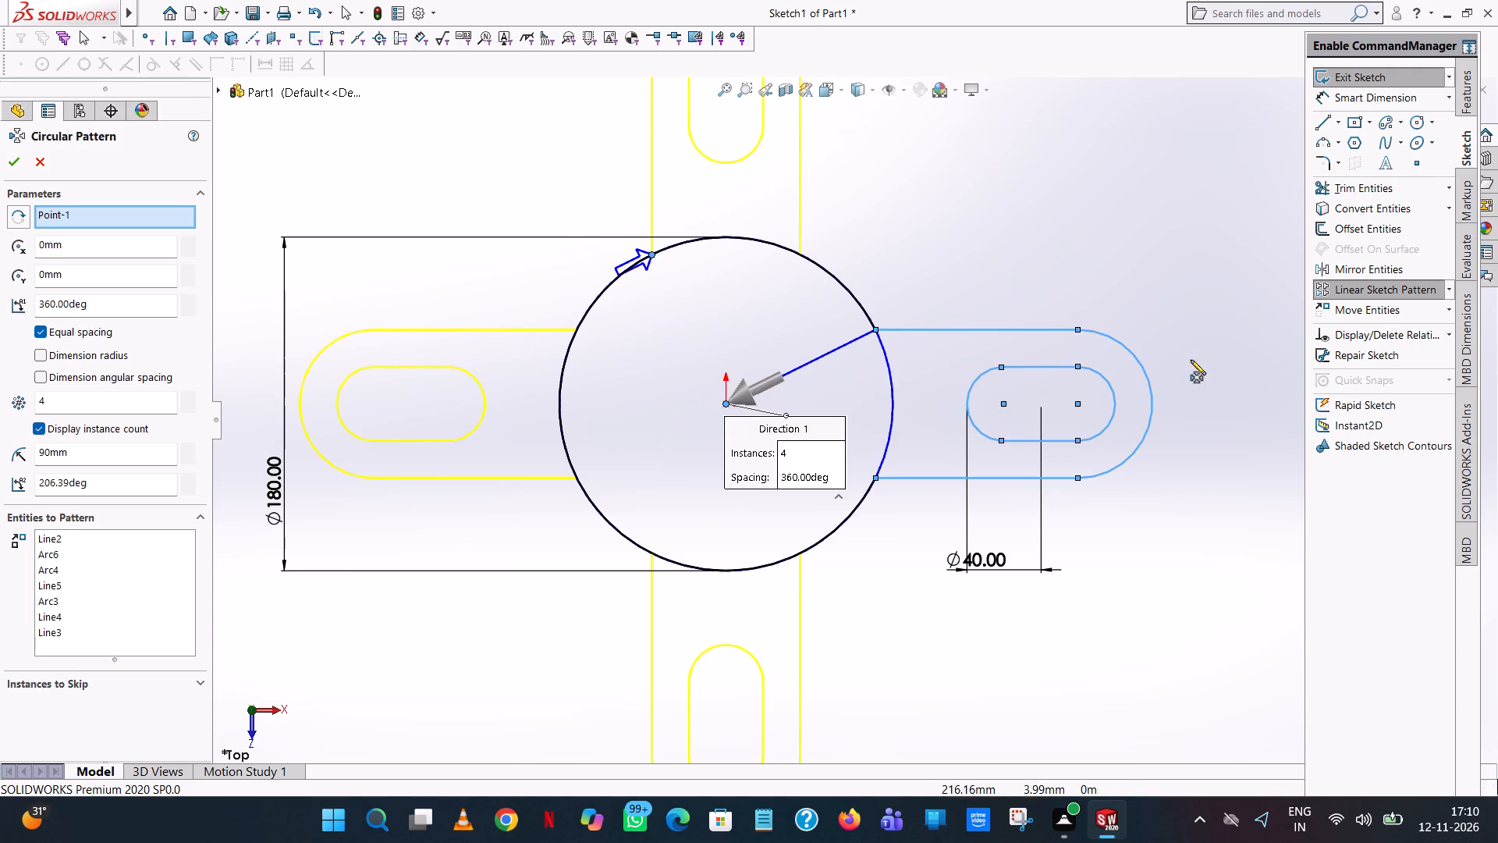
left_click(189, 407)
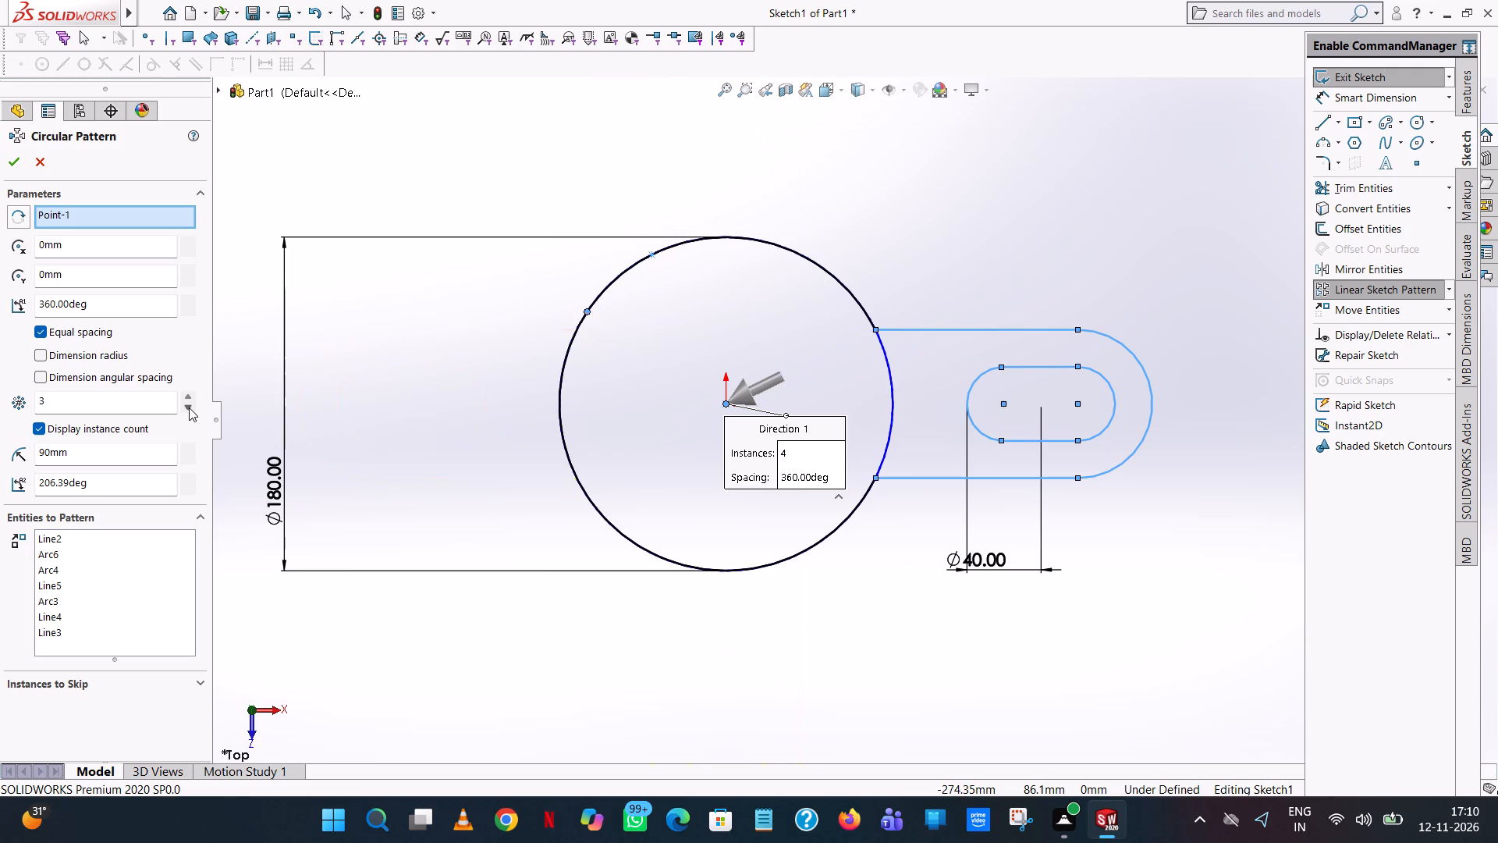
left_click(12, 152)
left_click(893, 197)
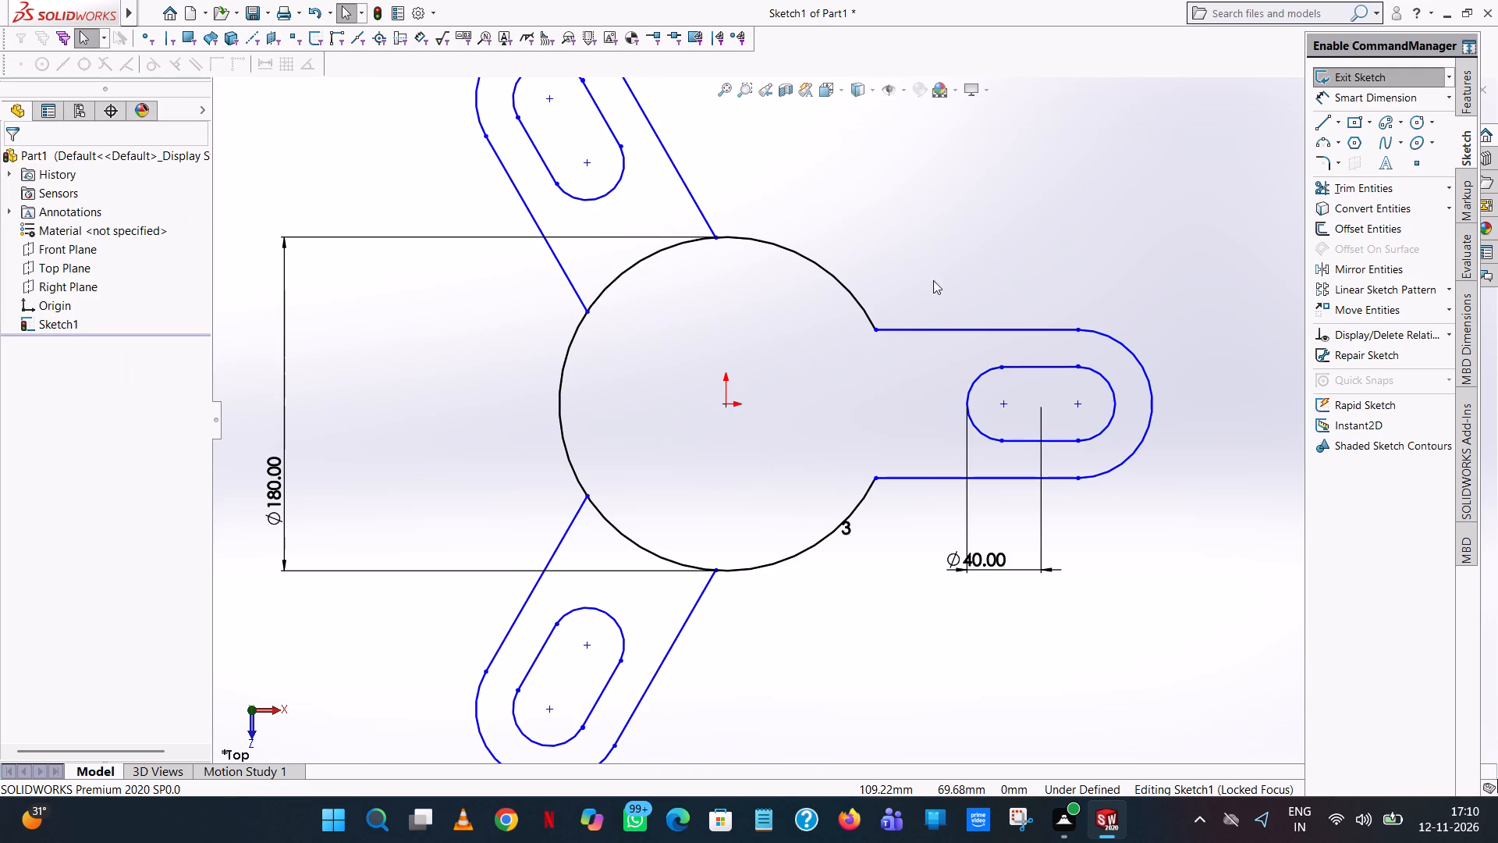
Trim the 180 mm circle's arcs lying between the side lines of the two patterned arms.
scroll(855, 398, "up", 3)
left_click(1402, 193)
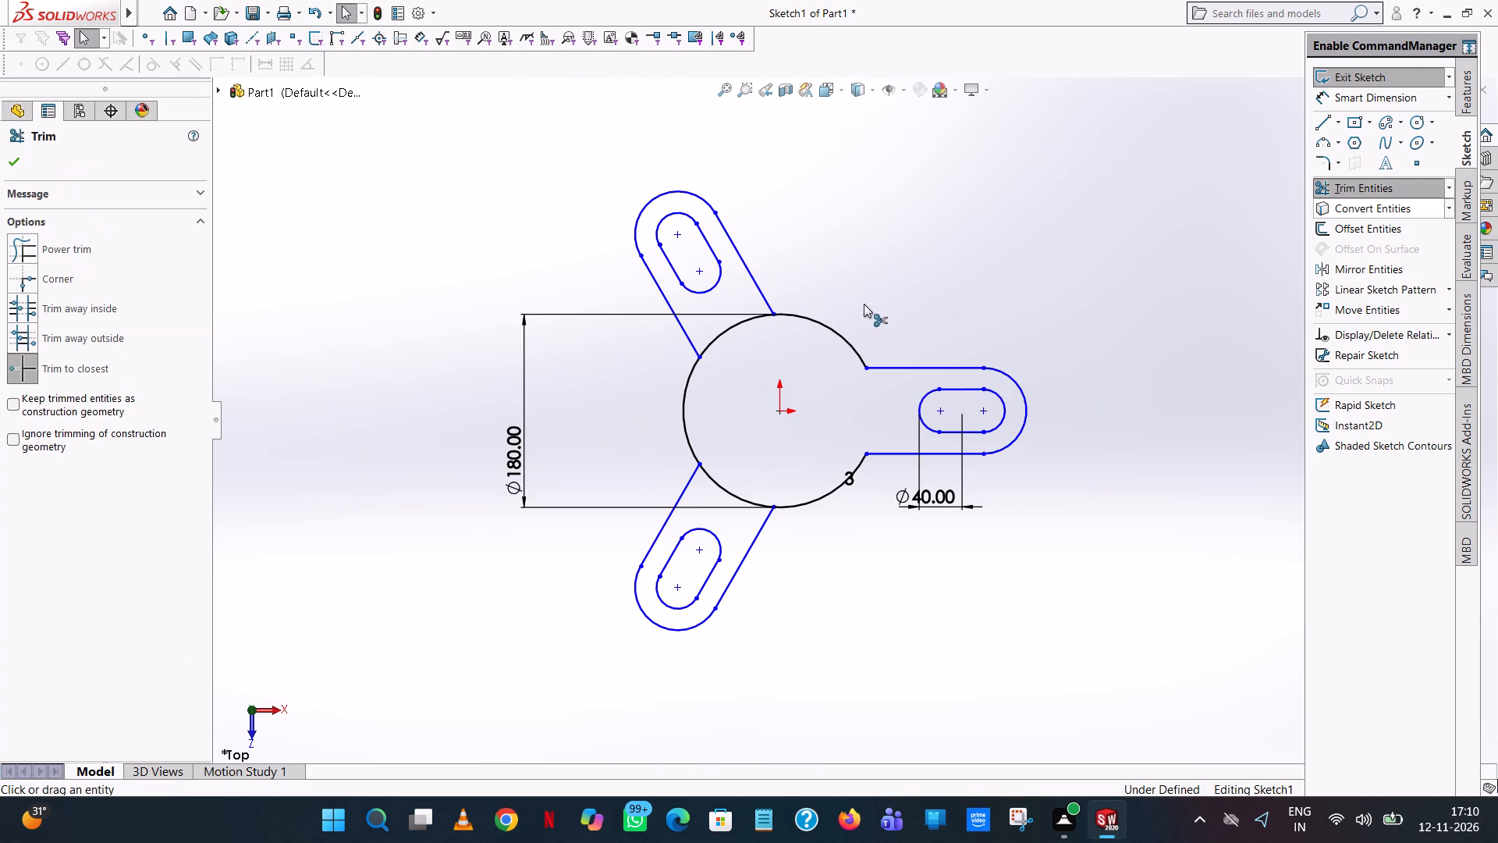
left_click(744, 320)
left_click(714, 485)
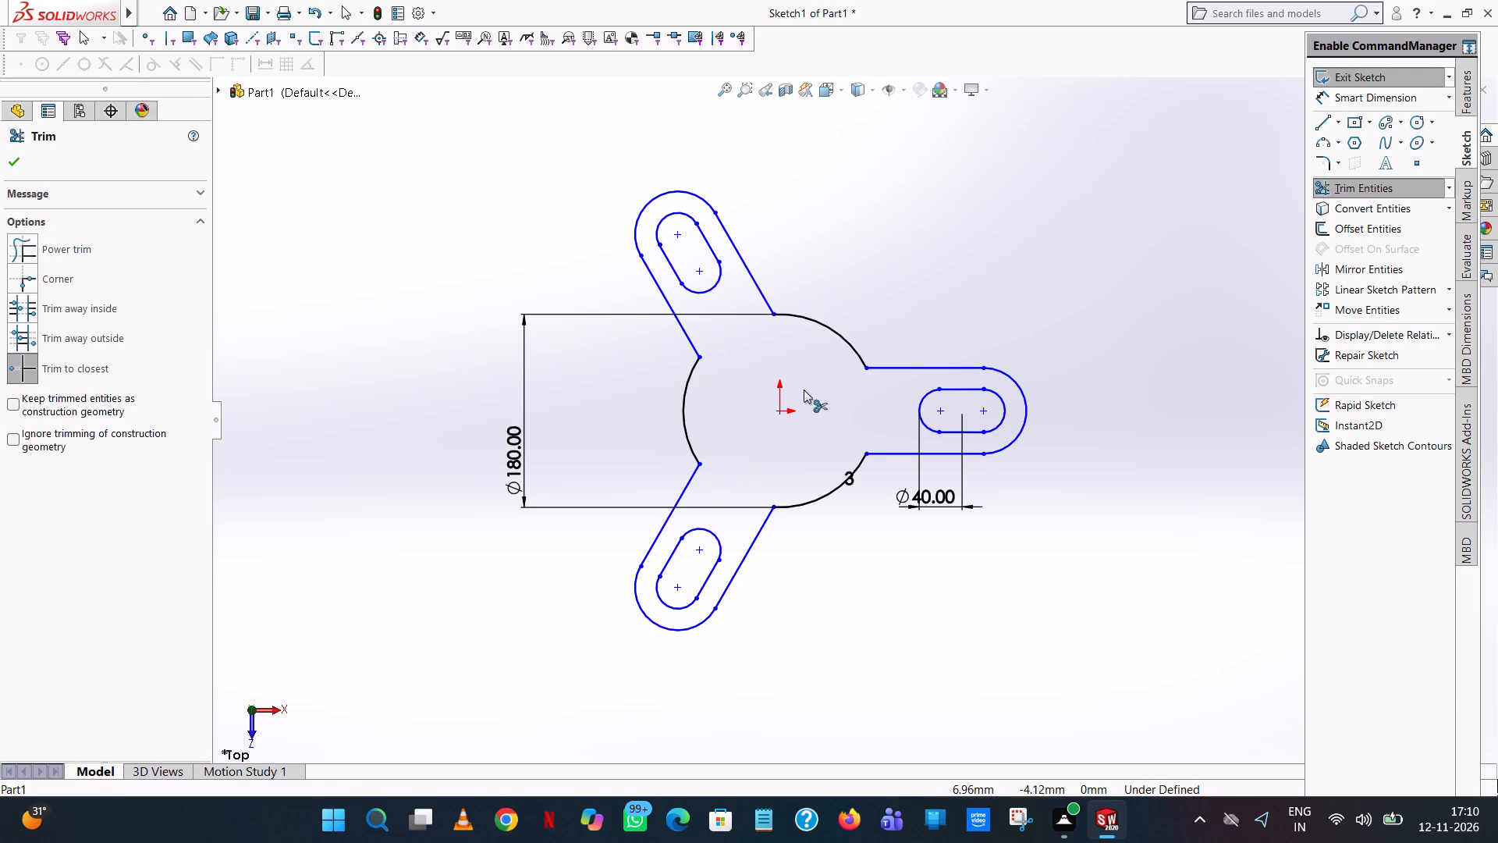
left_click(15, 162)
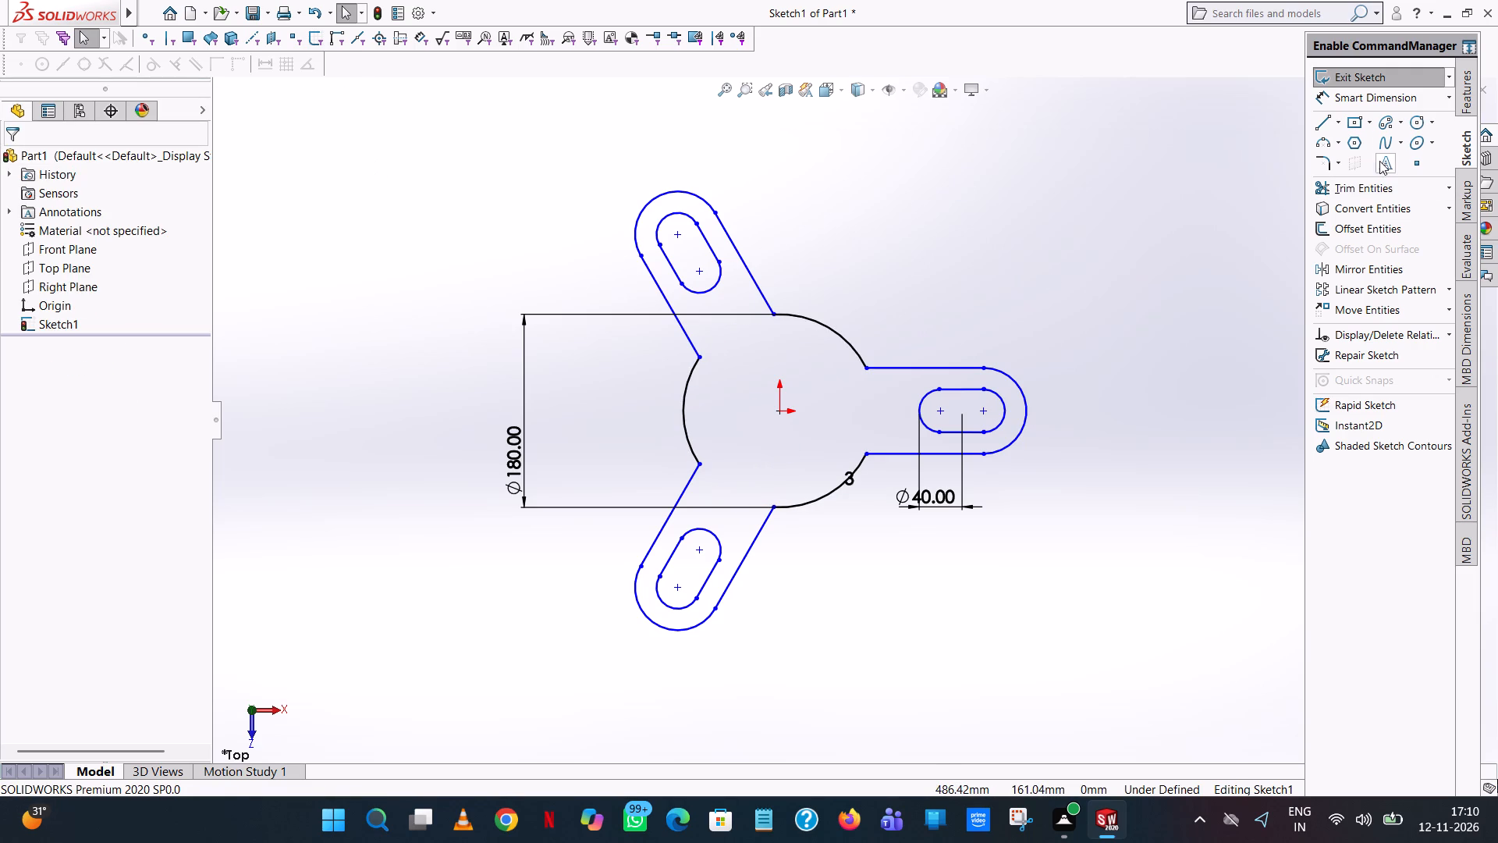
Dimension the radius of the outer end arc on the original horizontal arm.
left_click(1350, 101)
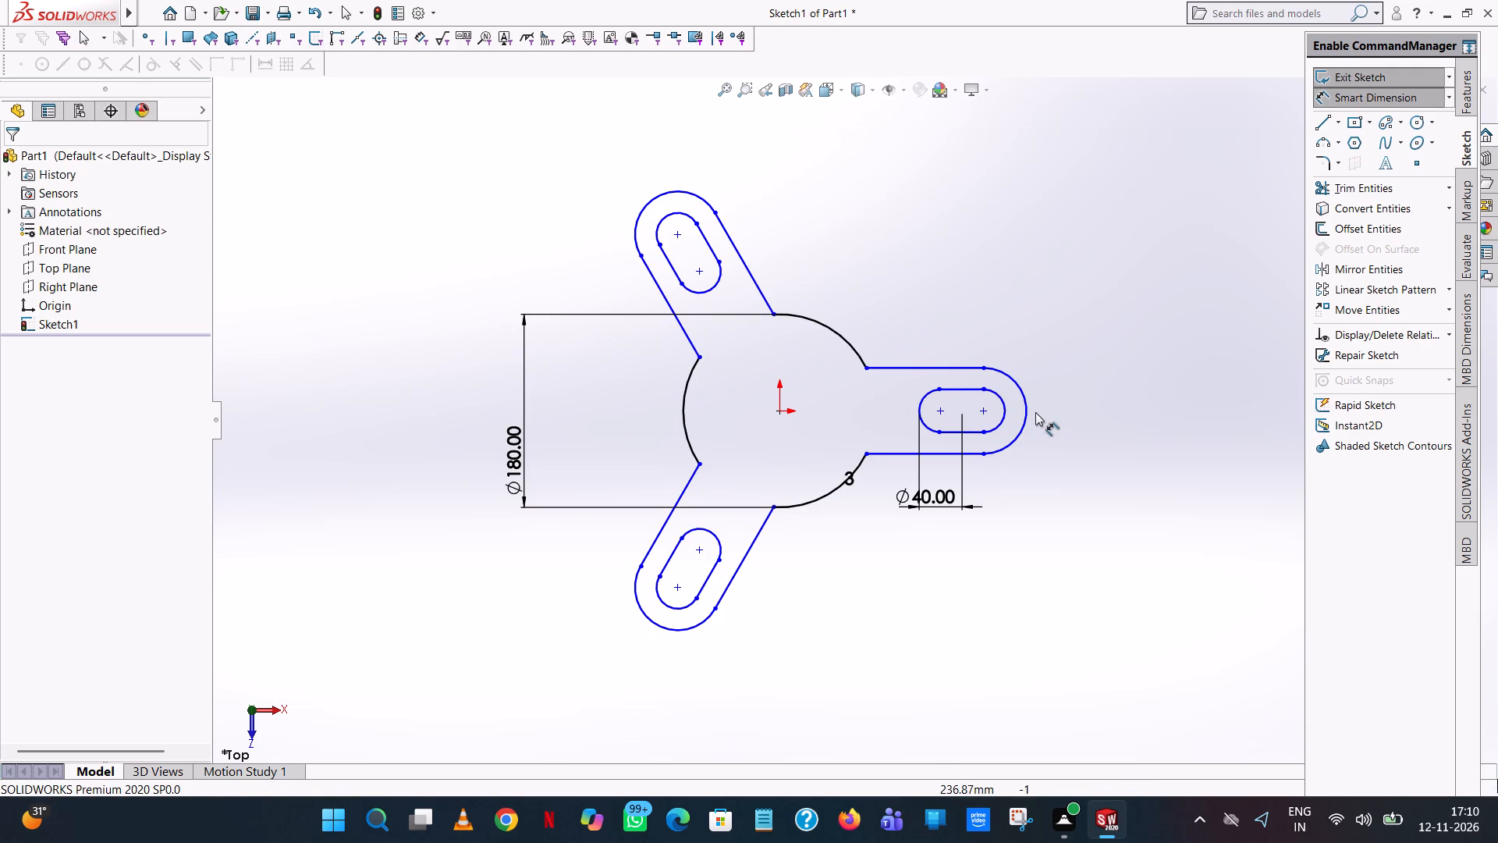
left_click(1031, 402)
left_click(1028, 400)
left_click(1118, 310)
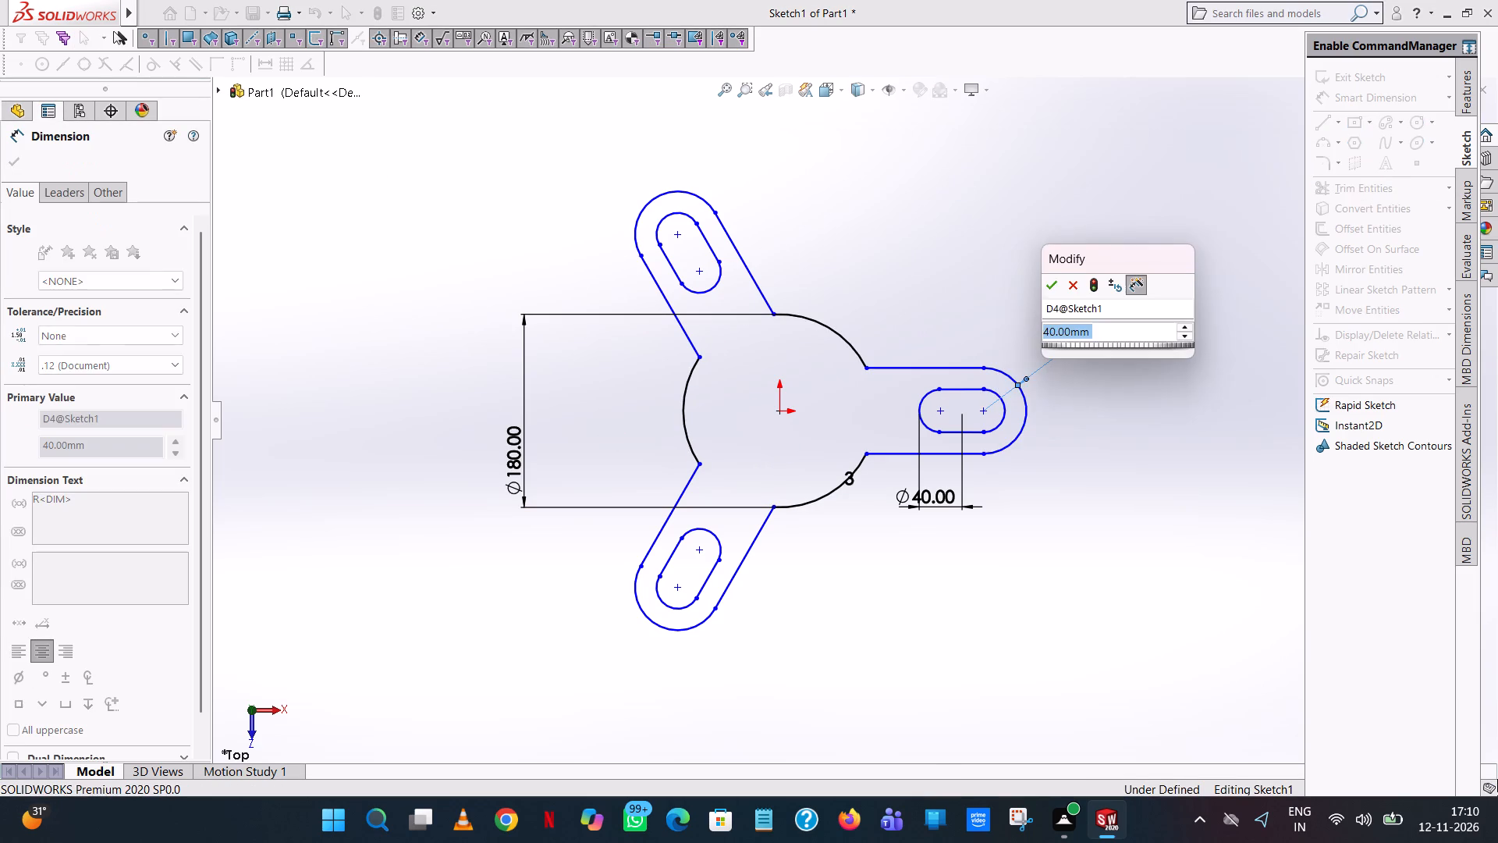
left_click(1046, 285)
left_click(883, 199)
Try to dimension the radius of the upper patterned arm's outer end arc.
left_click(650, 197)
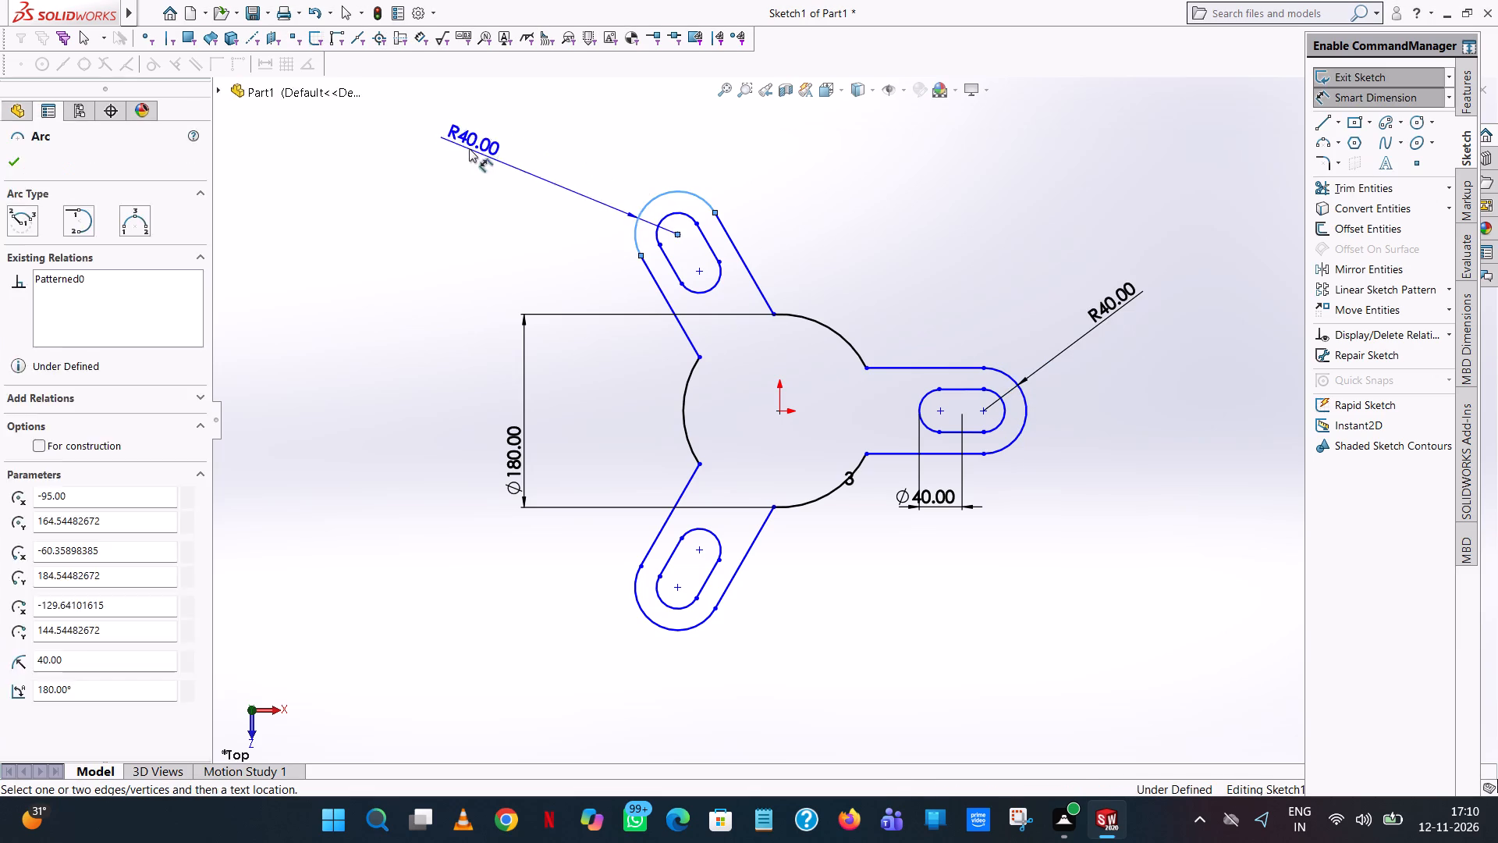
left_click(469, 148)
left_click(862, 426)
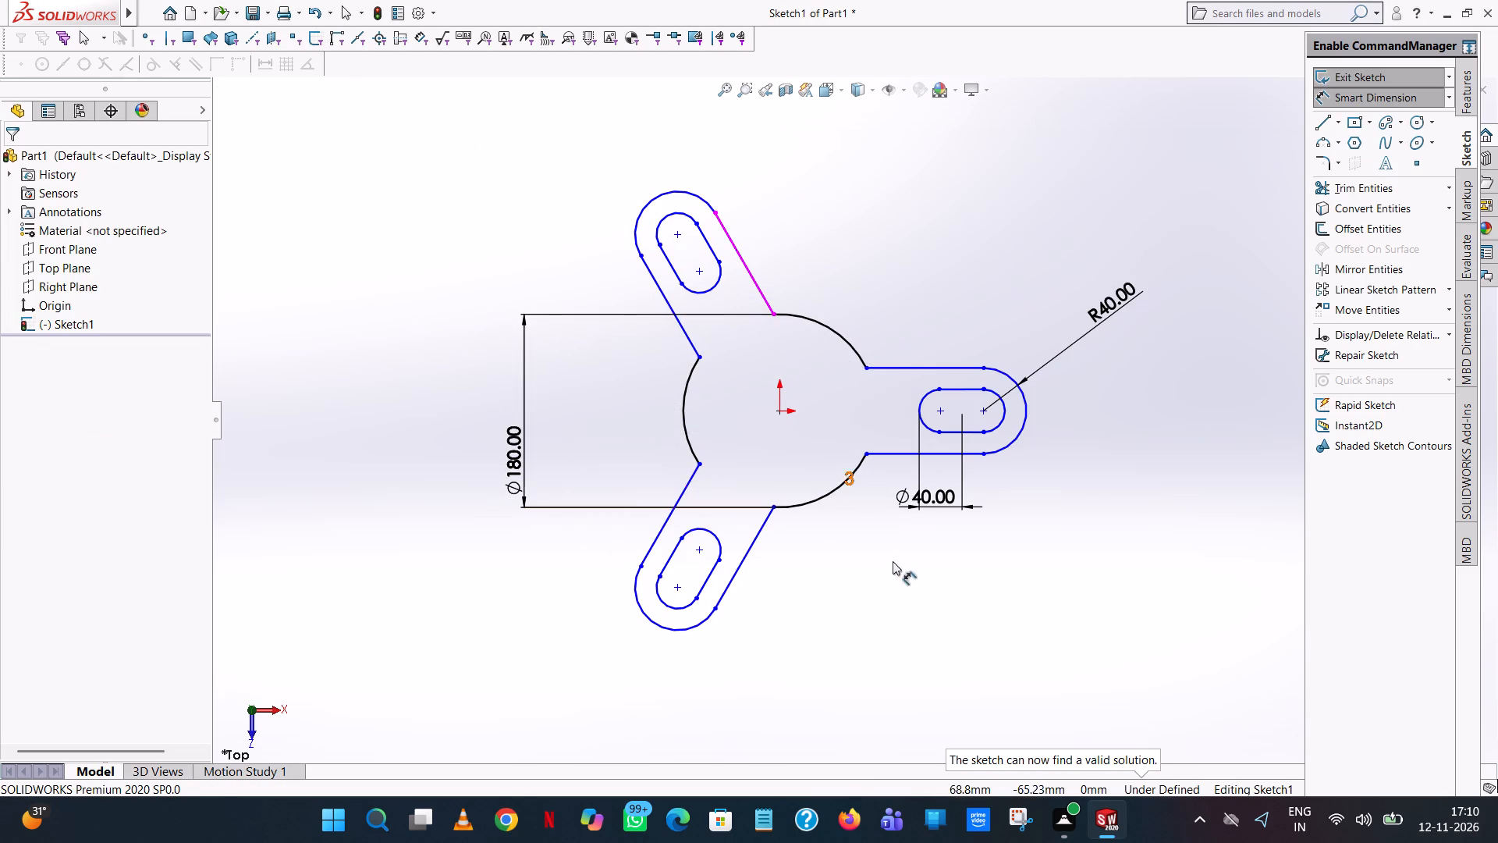
Dimension the horizontal distance from the origin to the centre of the lower arm slot's inner arc.
left_click(703, 550)
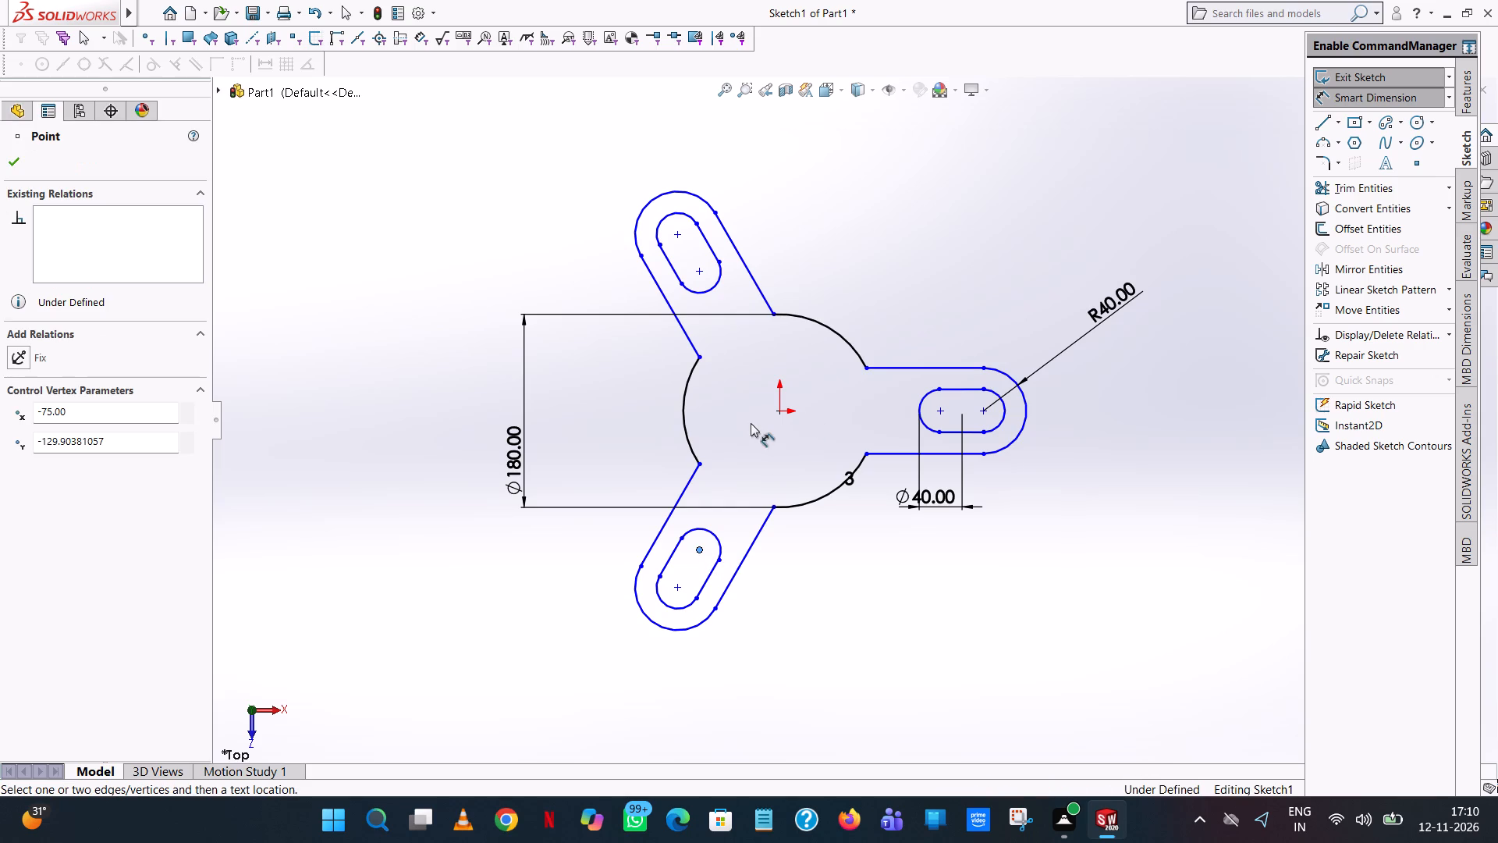
left_click(783, 411)
left_click(751, 667)
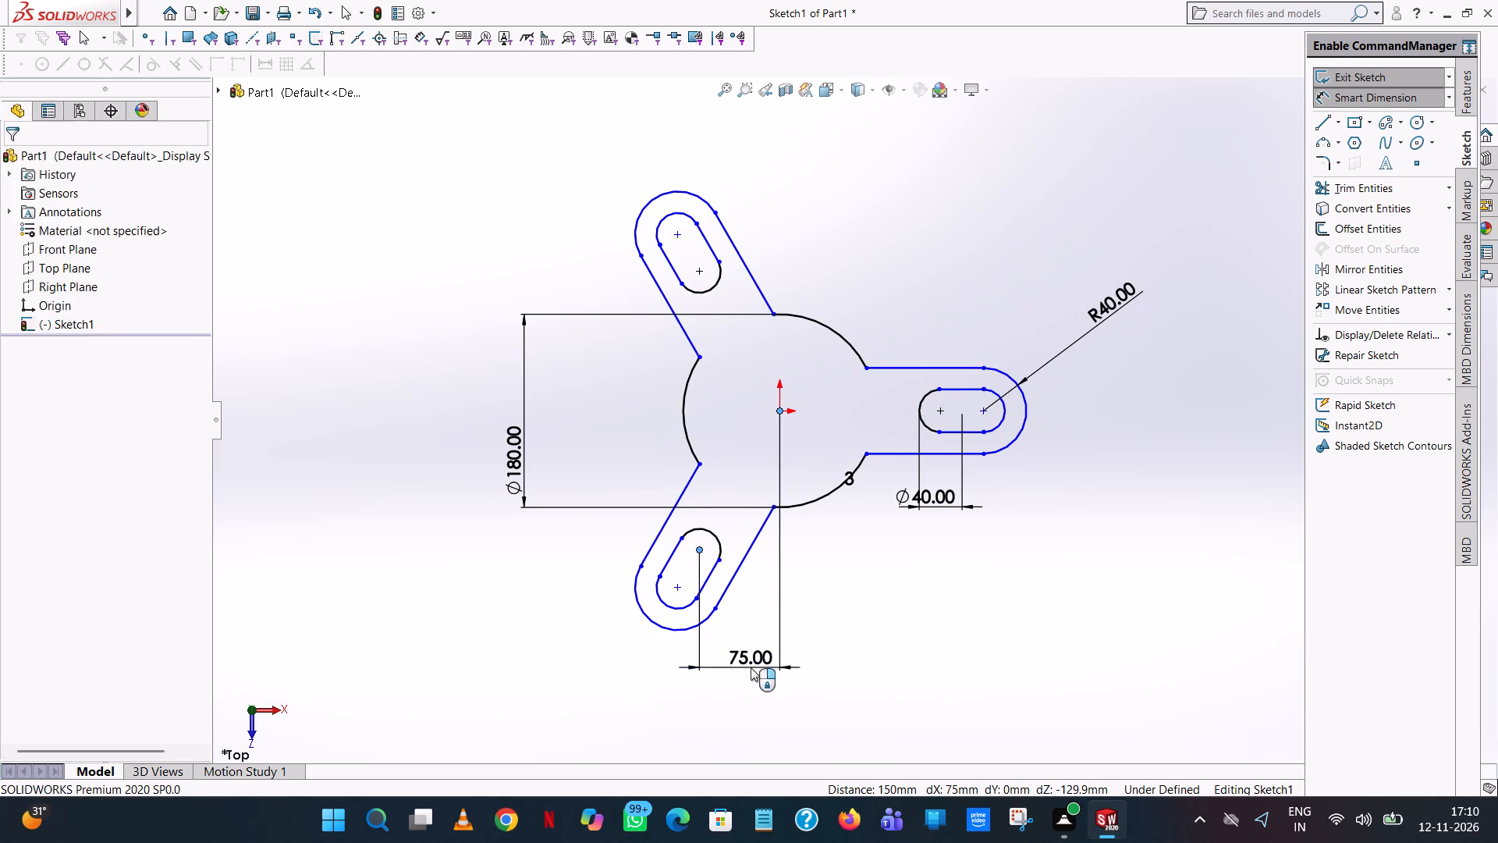
left_click(683, 646)
left_click(996, 592)
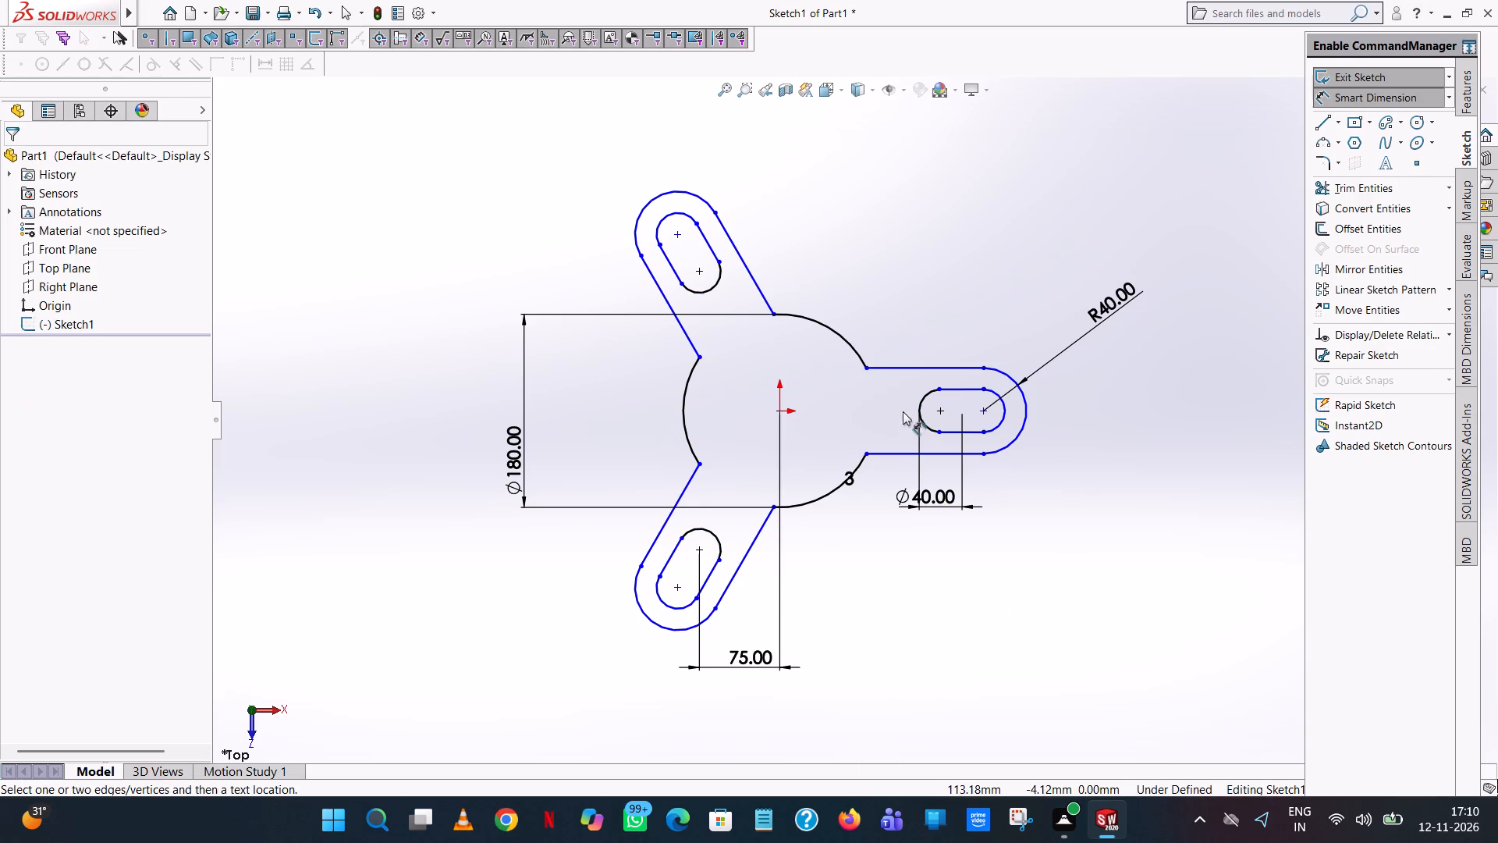
Add vertical dimensions to both side lines of the lower patterned arm.
left_click(676, 509)
left_click(599, 488)
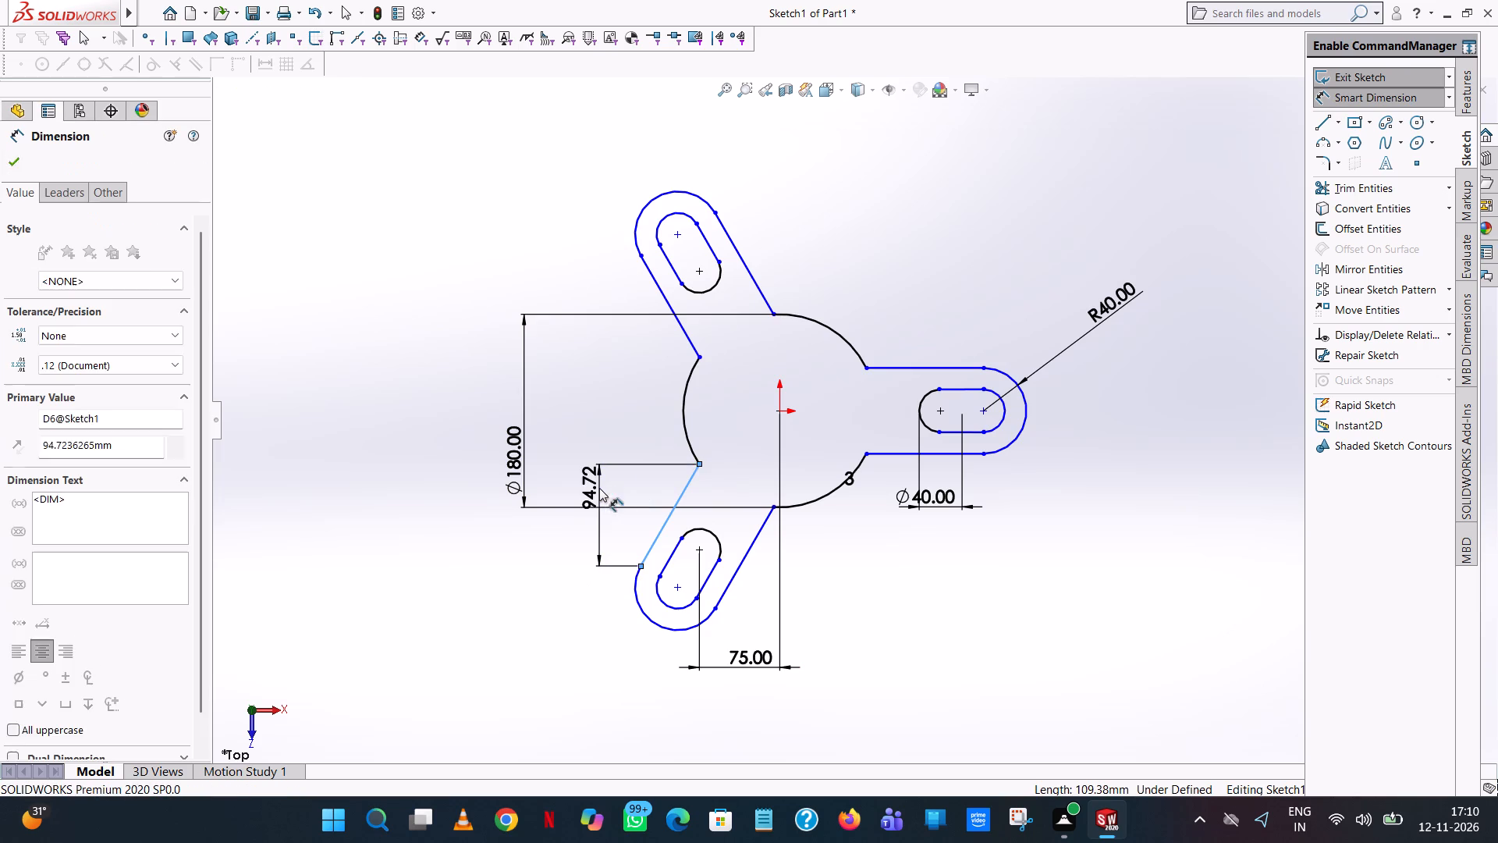
left_click(532, 463)
left_click(315, 434)
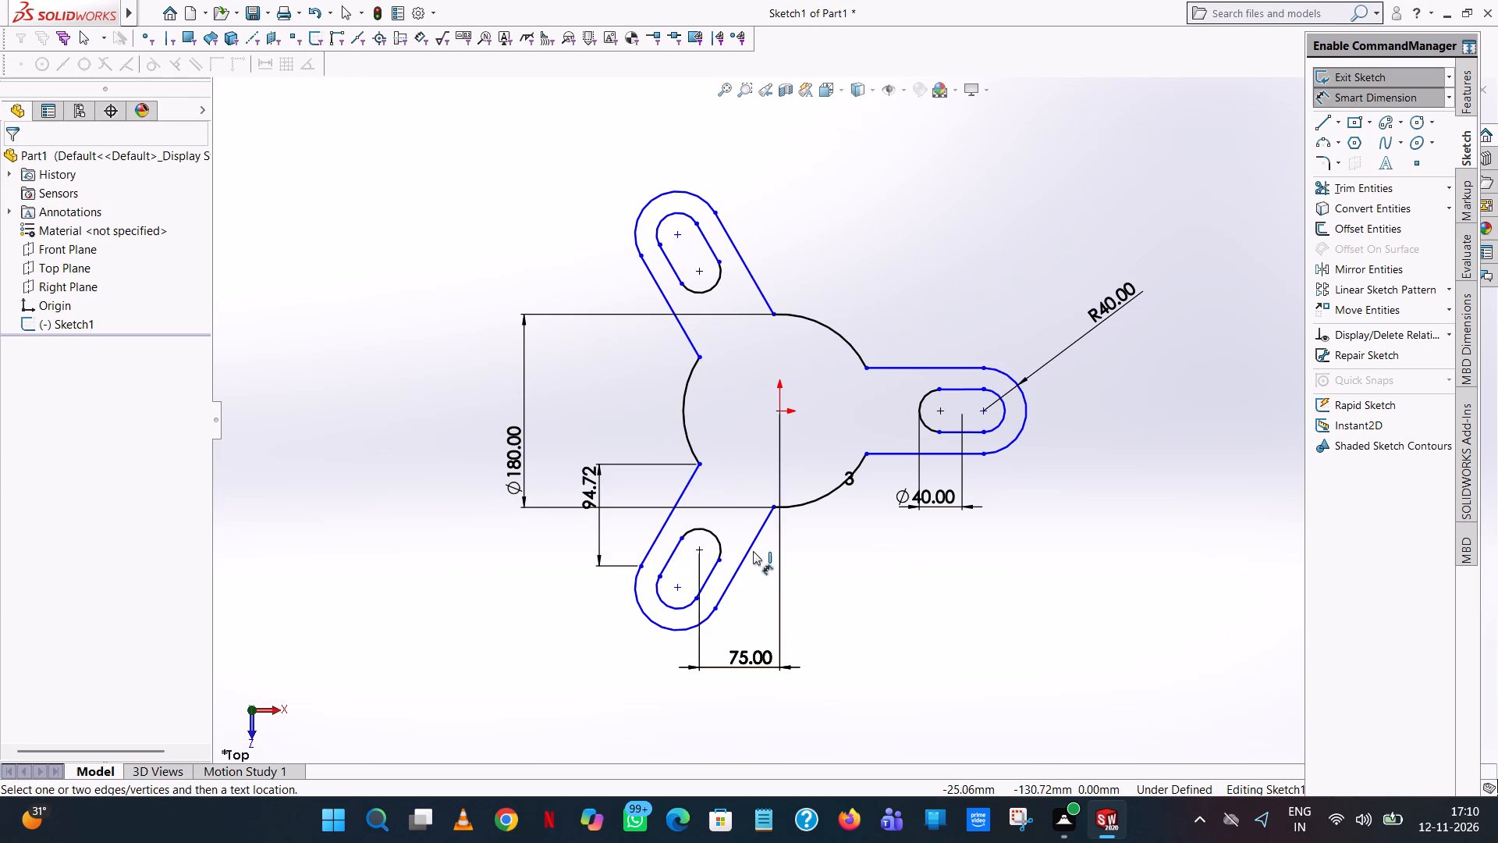
left_click(752, 550)
left_click(845, 574)
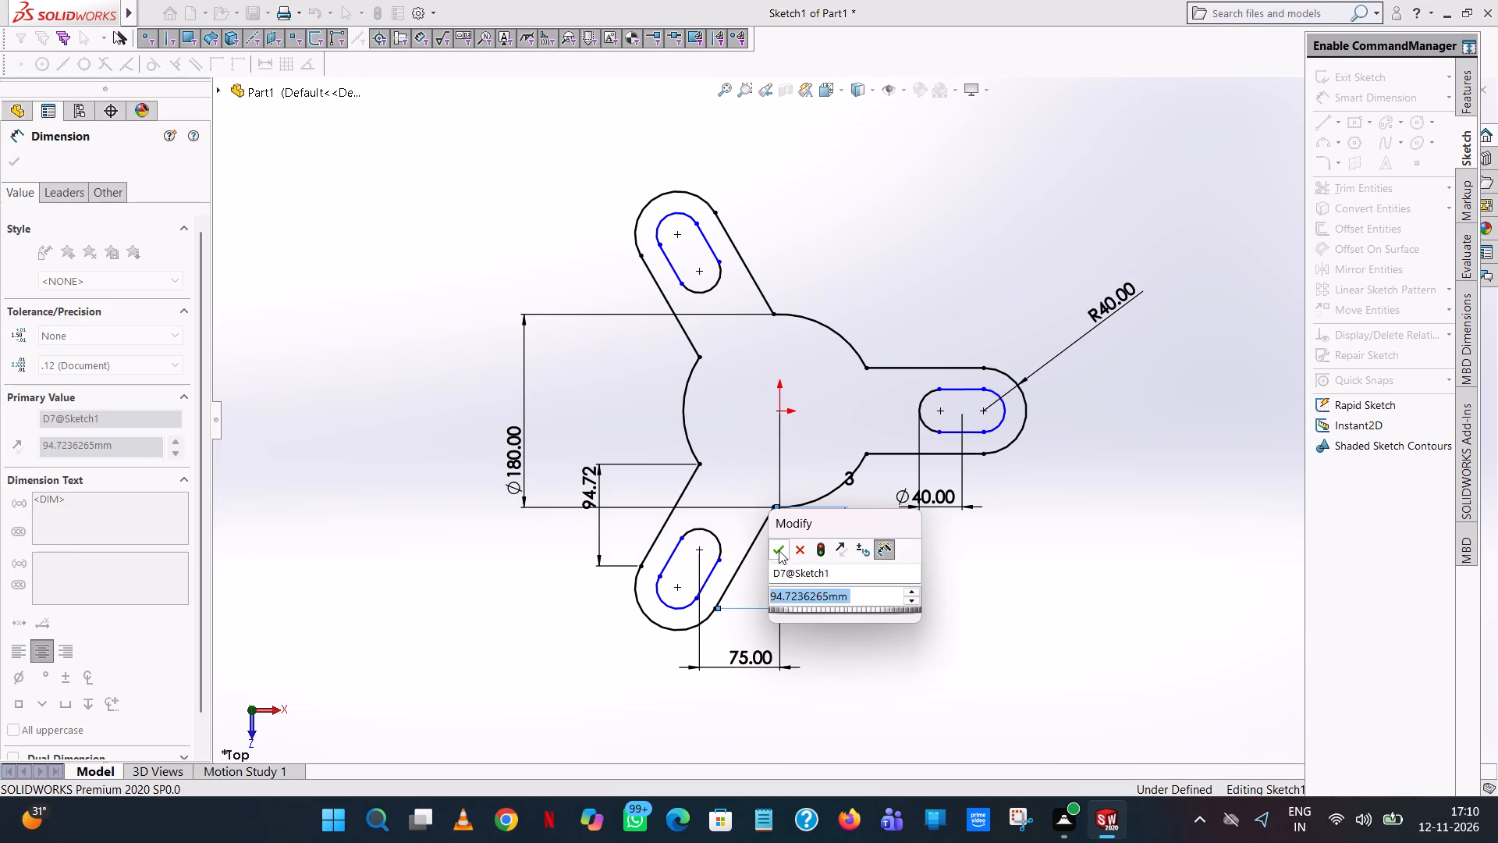
left_click(779, 550)
left_click(1036, 575)
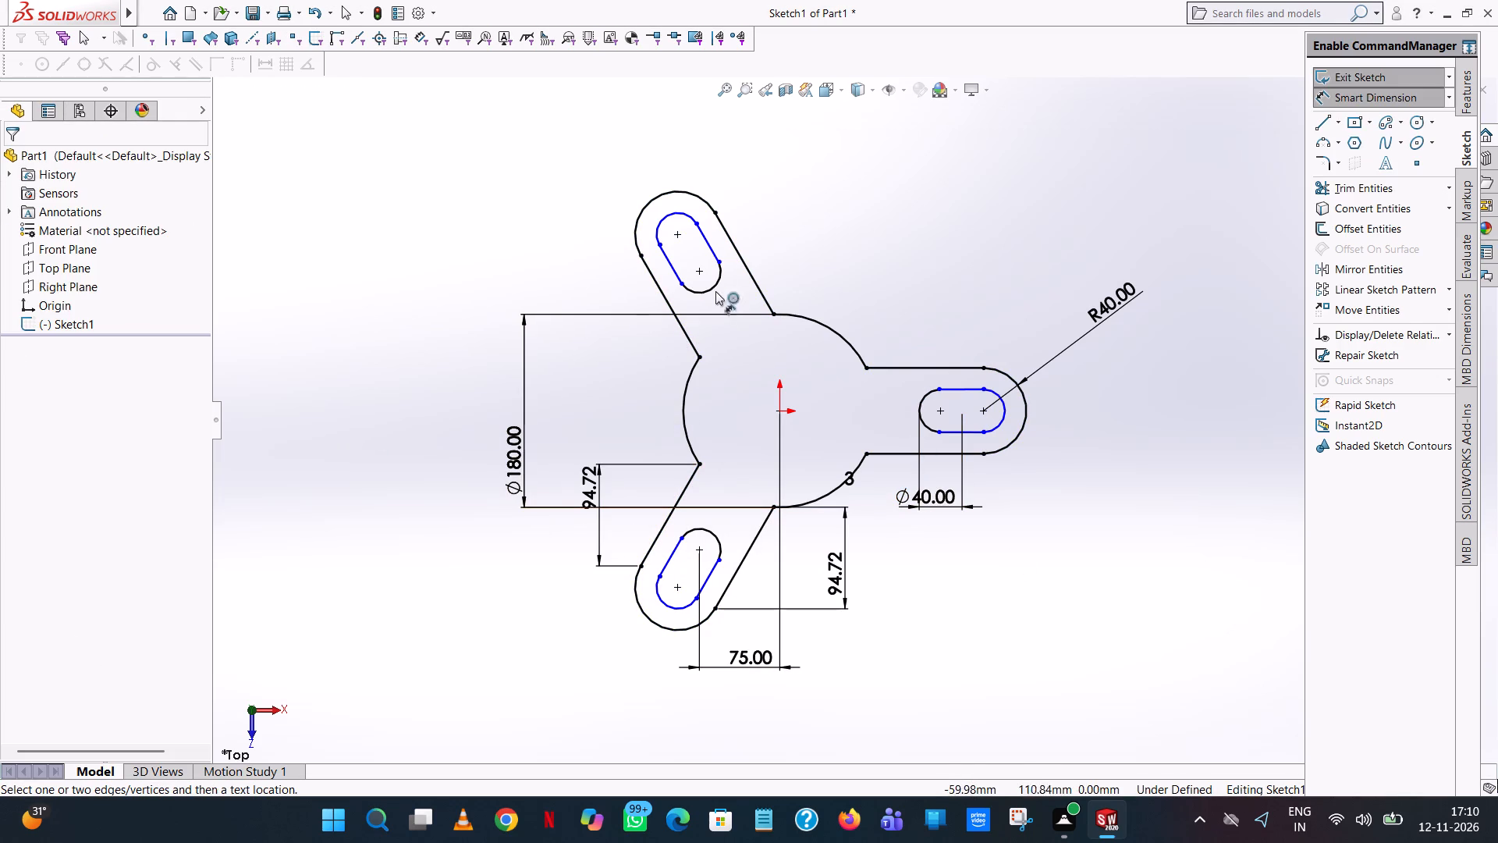
Dimension the length of the upper patterned arm slot's straight edge nearest the horizontal arm.
left_click(702, 235)
left_click(880, 188)
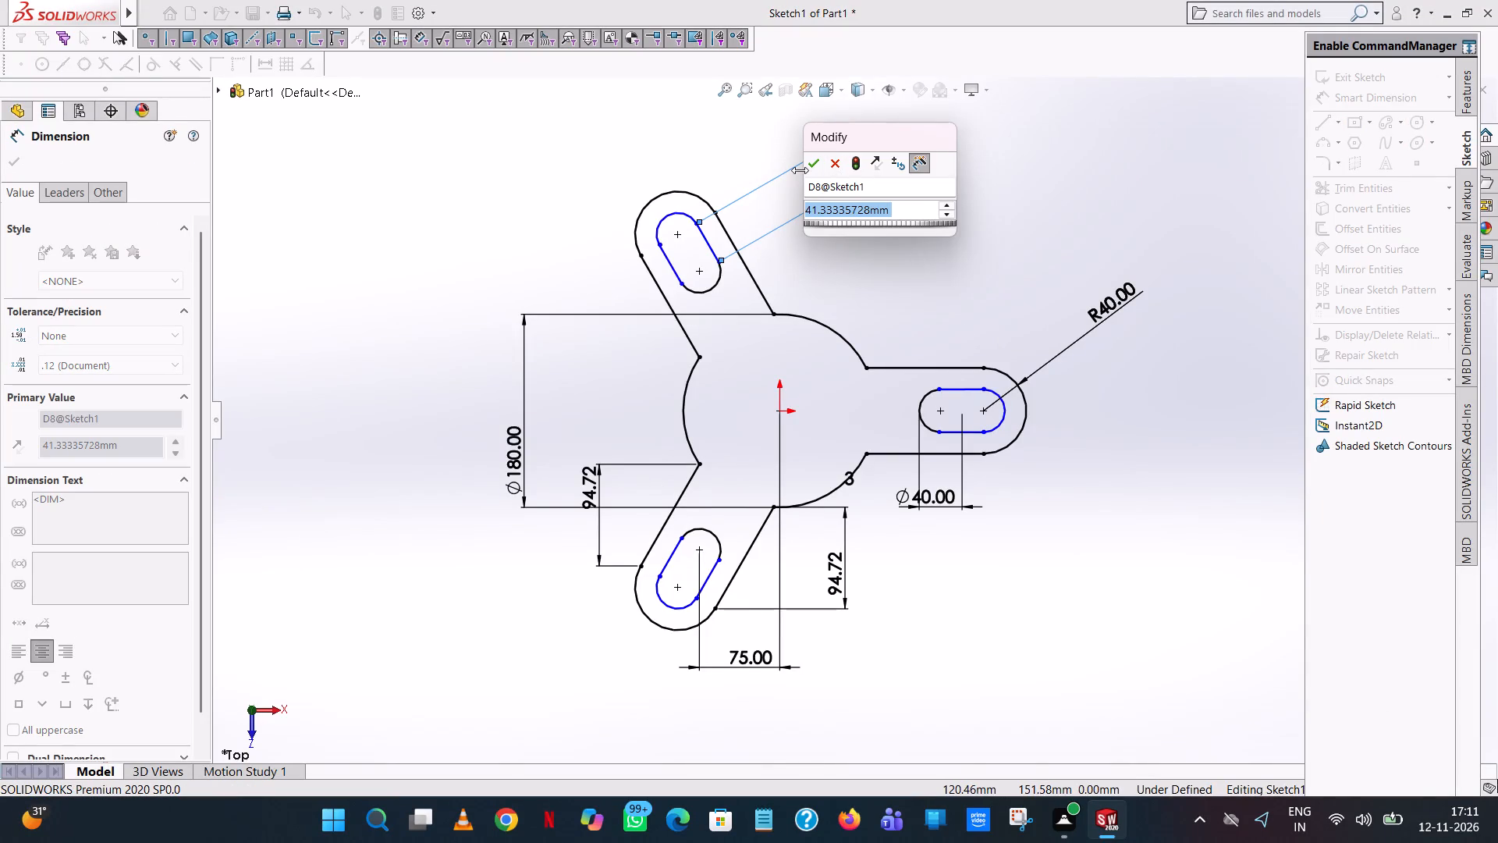
left_click(811, 163)
left_click(1013, 245)
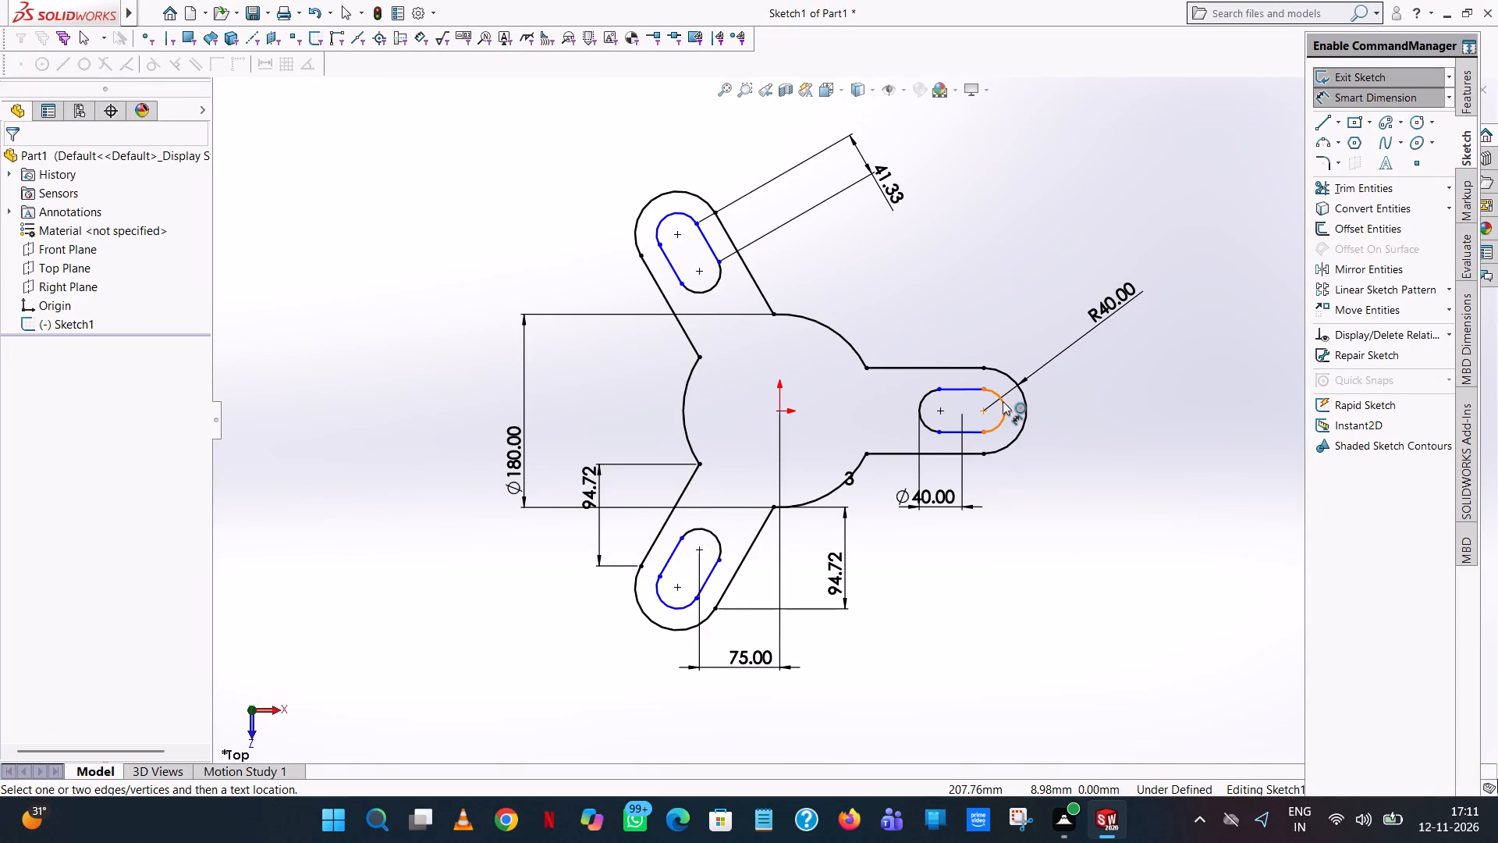
Dimension the radius of the lower arm slot's outer arc and place the dimension clear of the arm.
left_click(669, 609)
left_click(641, 628)
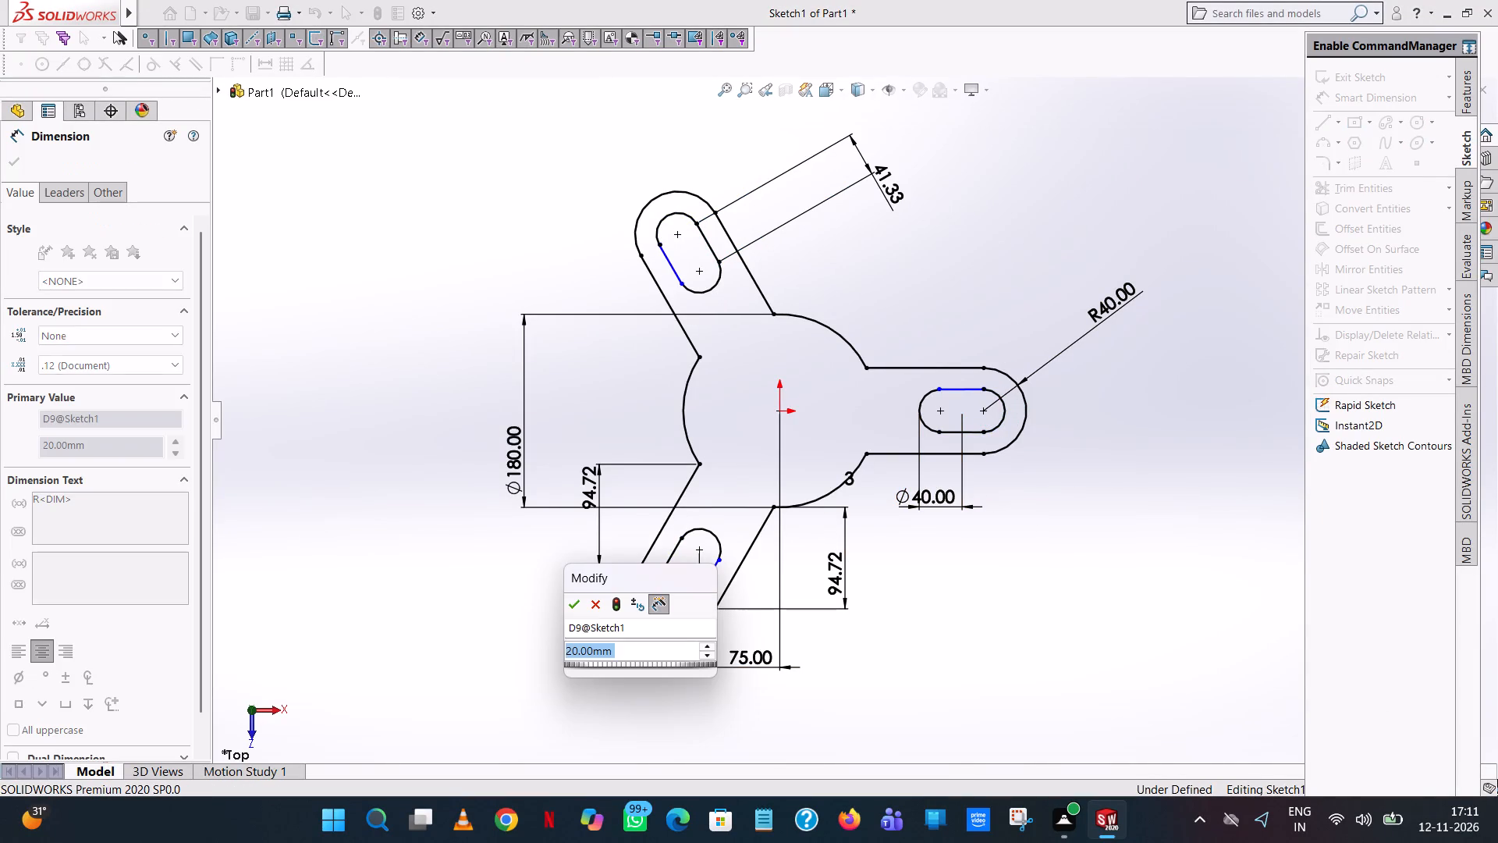
left_click(570, 602)
left_click(499, 621)
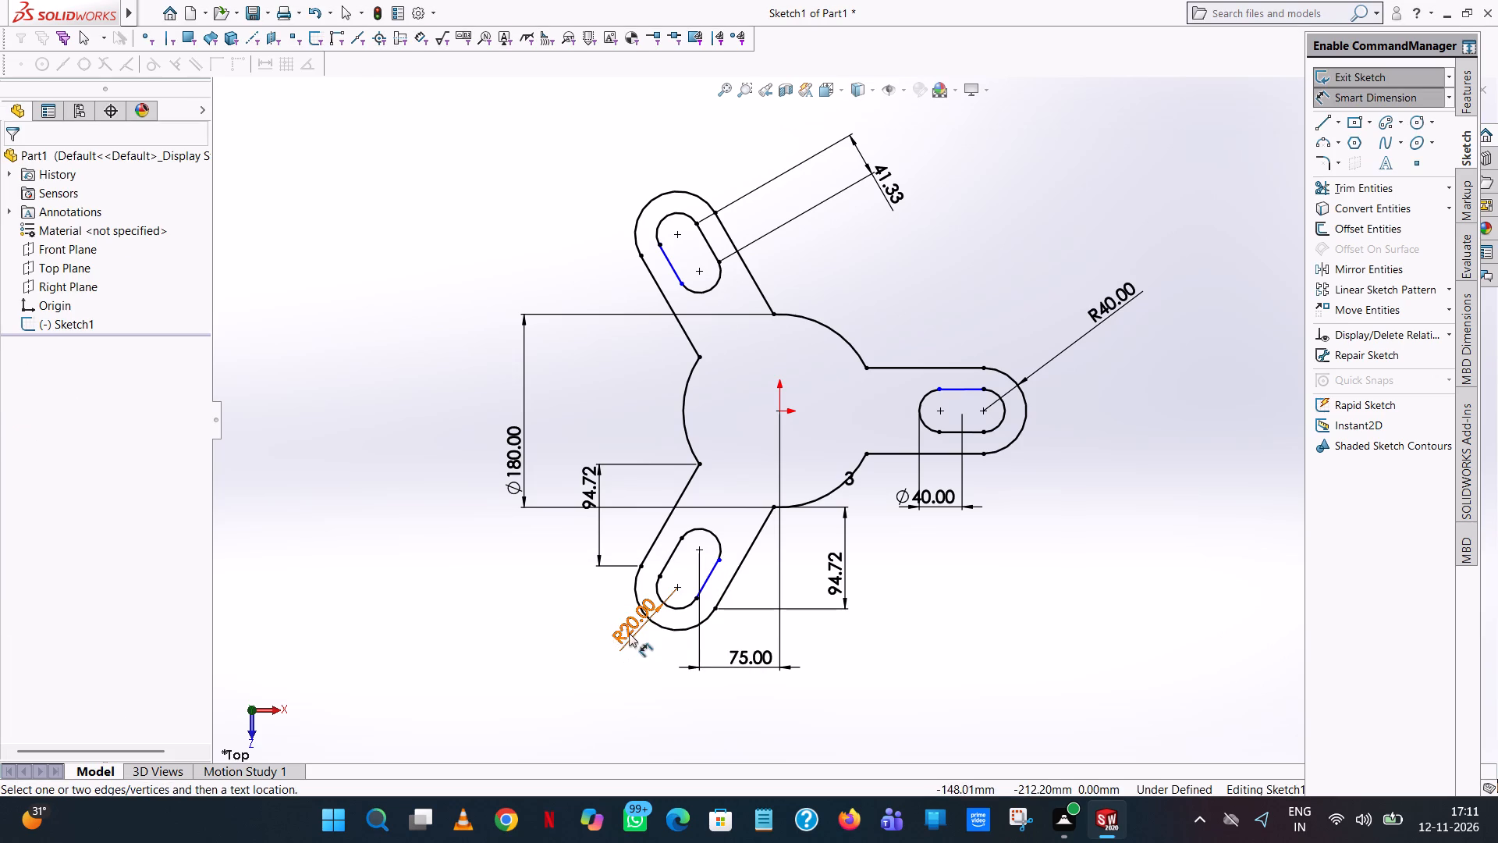
left_click_drag(631, 632, 561, 660)
left_click(634, 654)
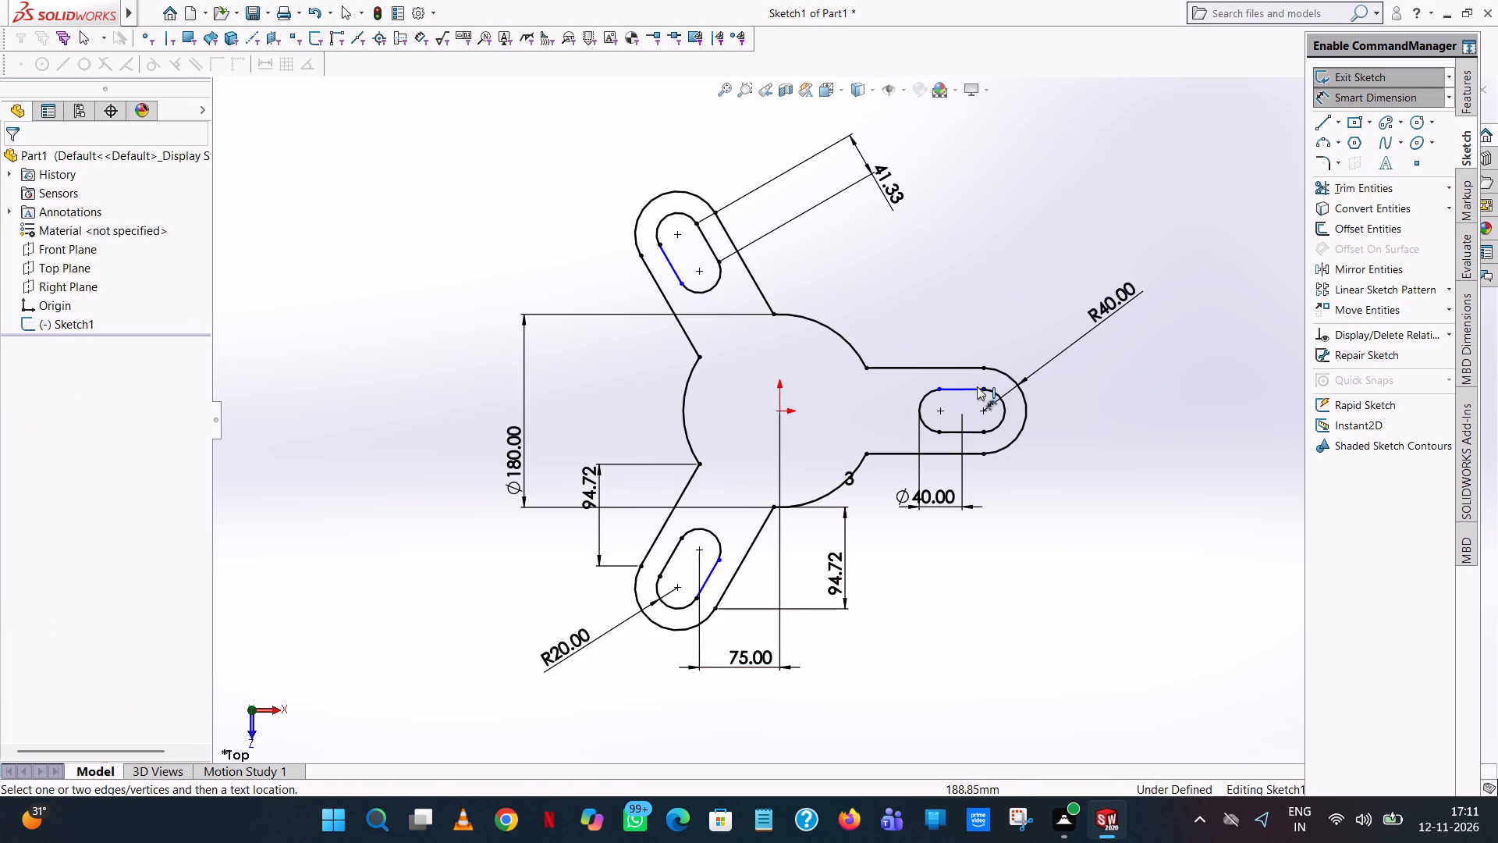
Dimension the length of the upper straight edge of the horizontal arm's slot.
left_click(974, 387)
left_click(967, 333)
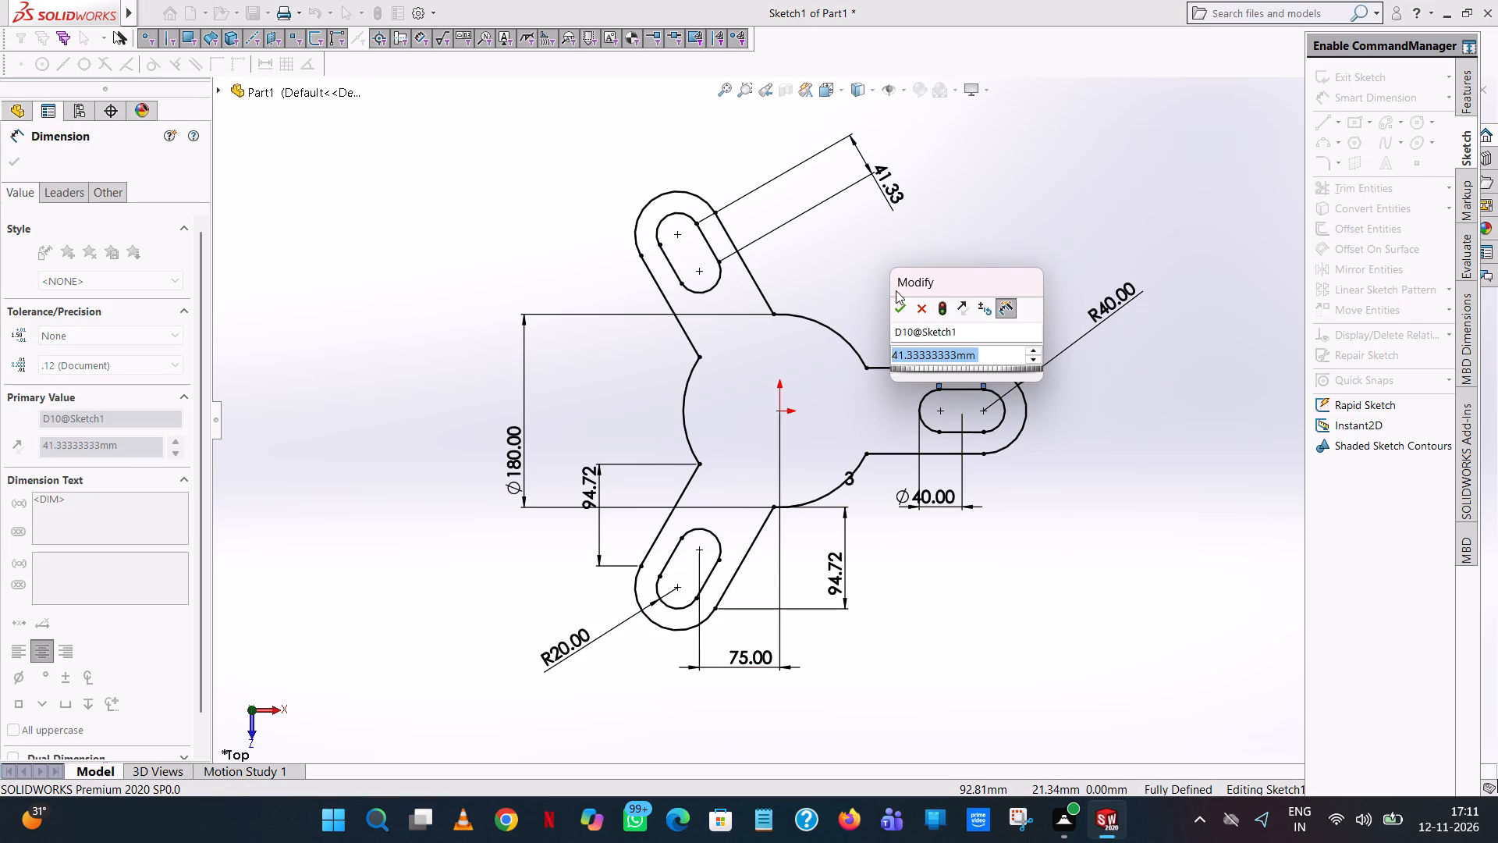
left_click(893, 304)
left_click(877, 247)
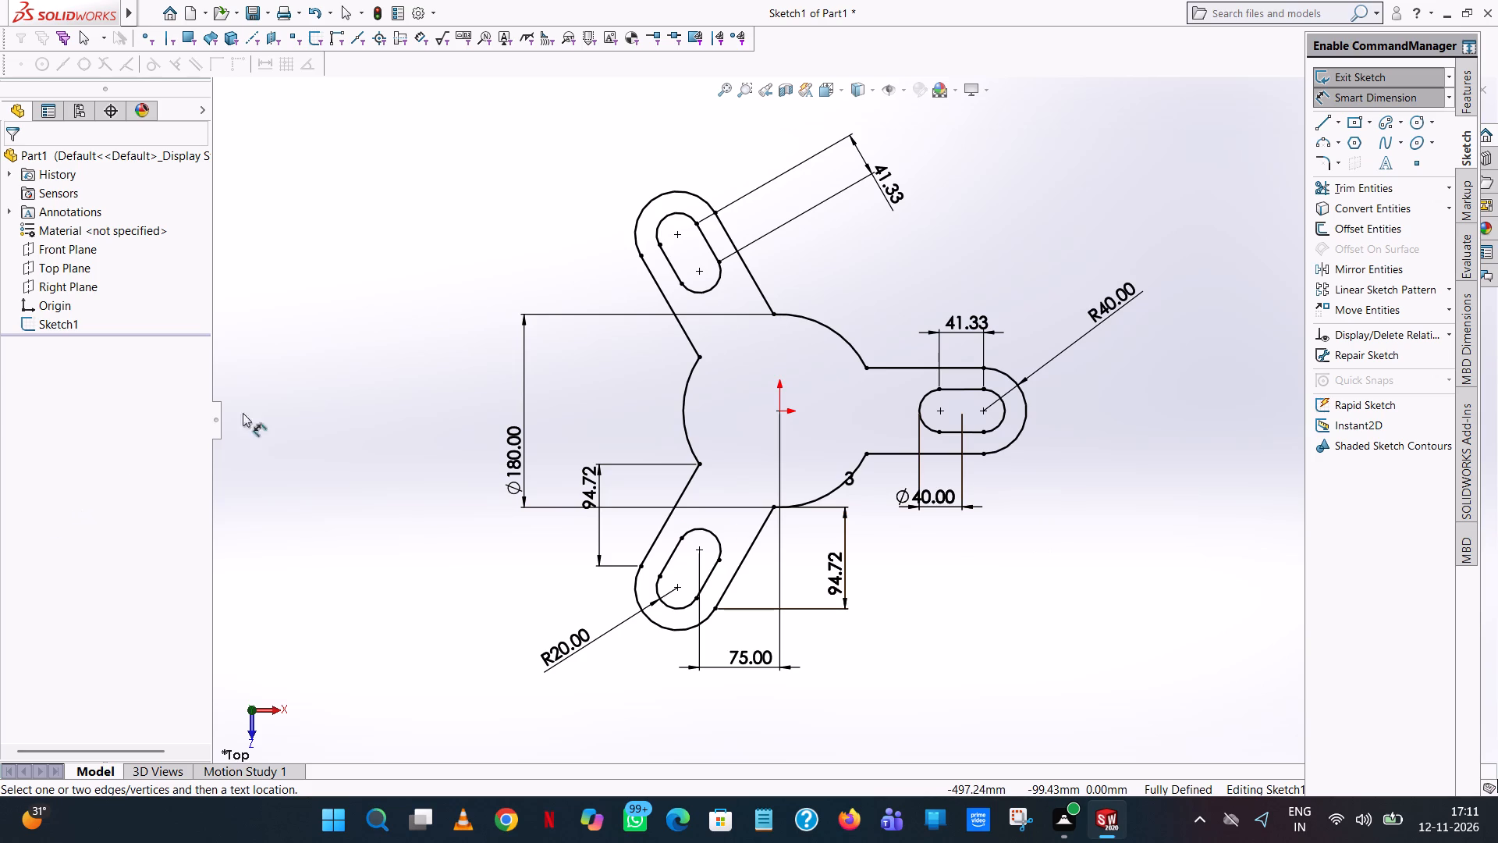
Extrude the three-armed base profile as a blind boss 15 mm deep, leaving the slots open.
left_click(1469, 95)
left_click(1420, 68)
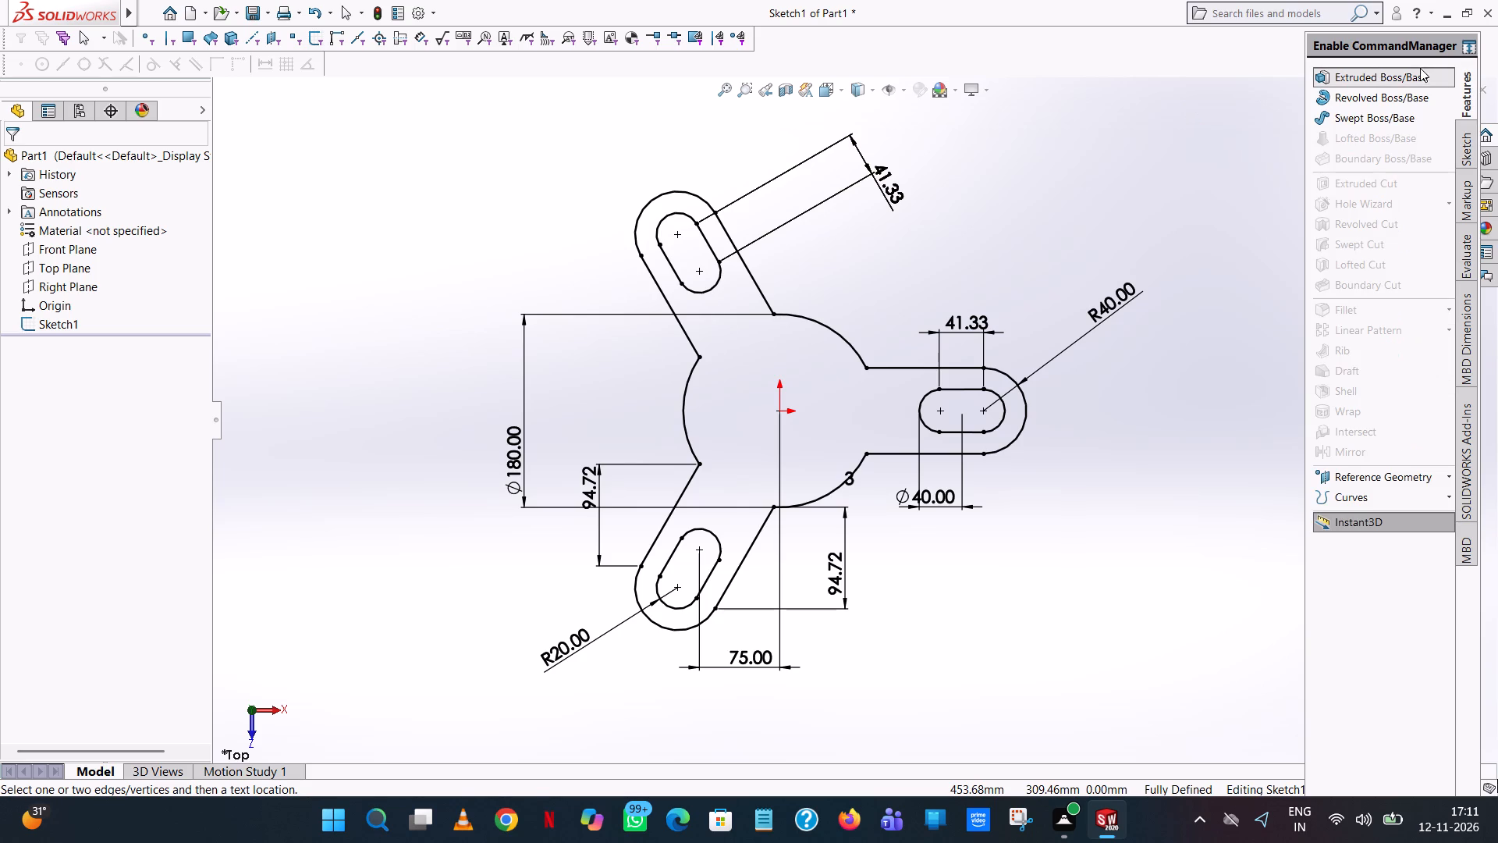
left_click(909, 402)
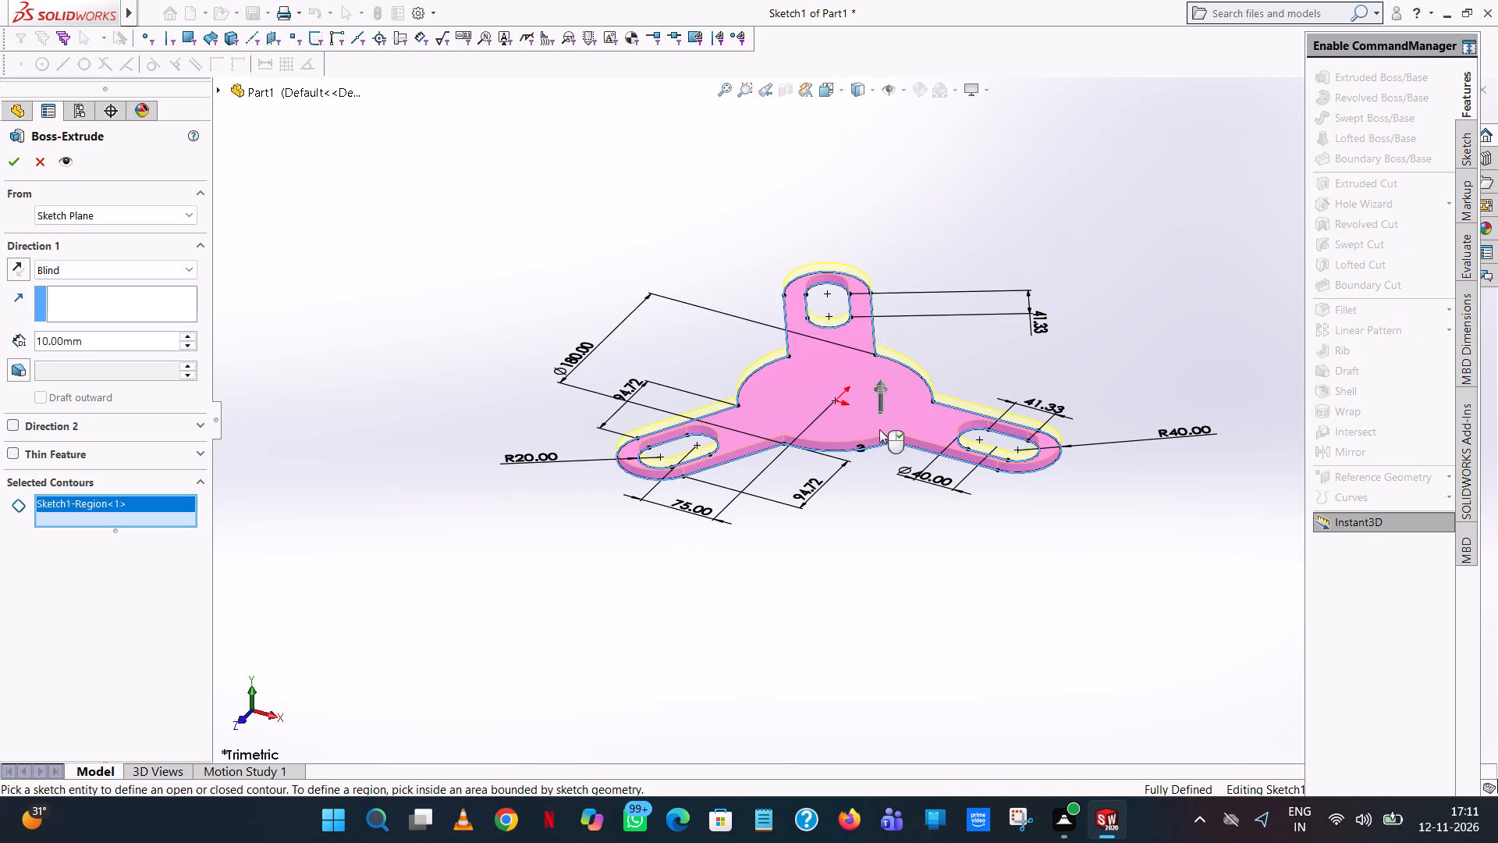
double_click(93, 344)
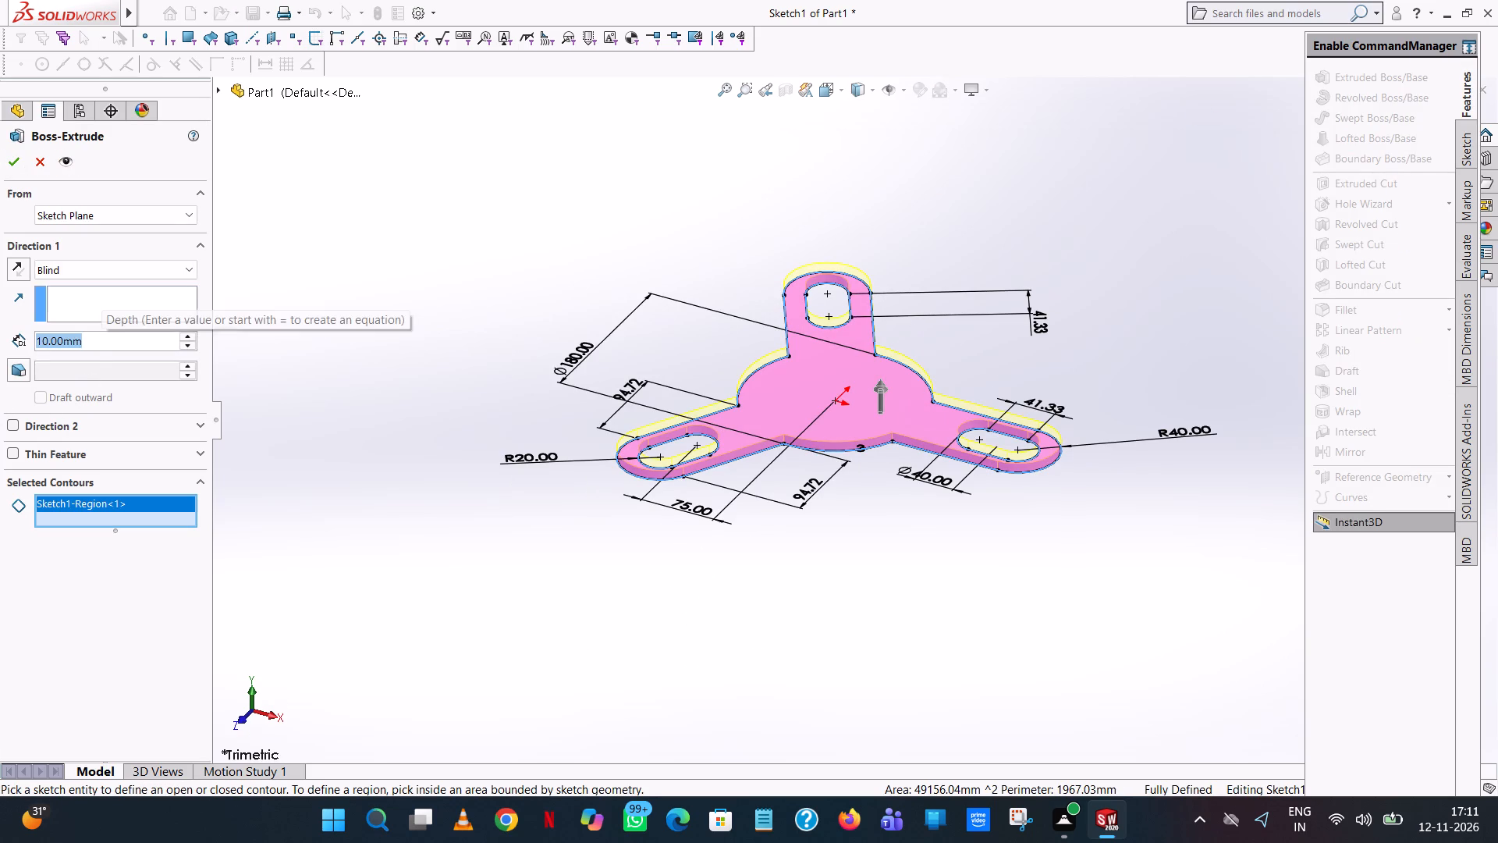
type("15")
key("Return")
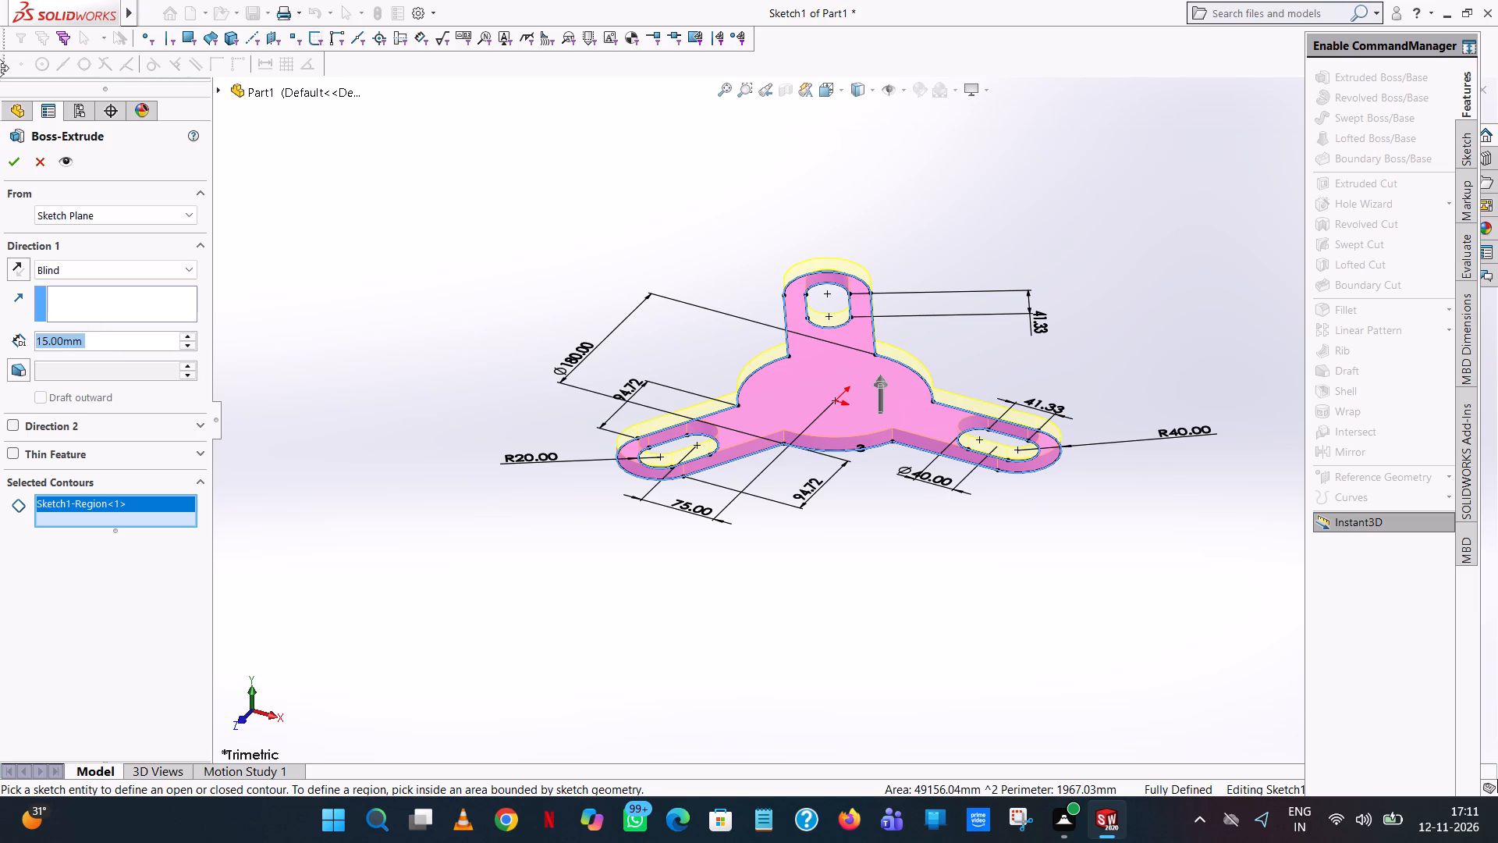
left_click(9, 166)
left_click(1020, 216)
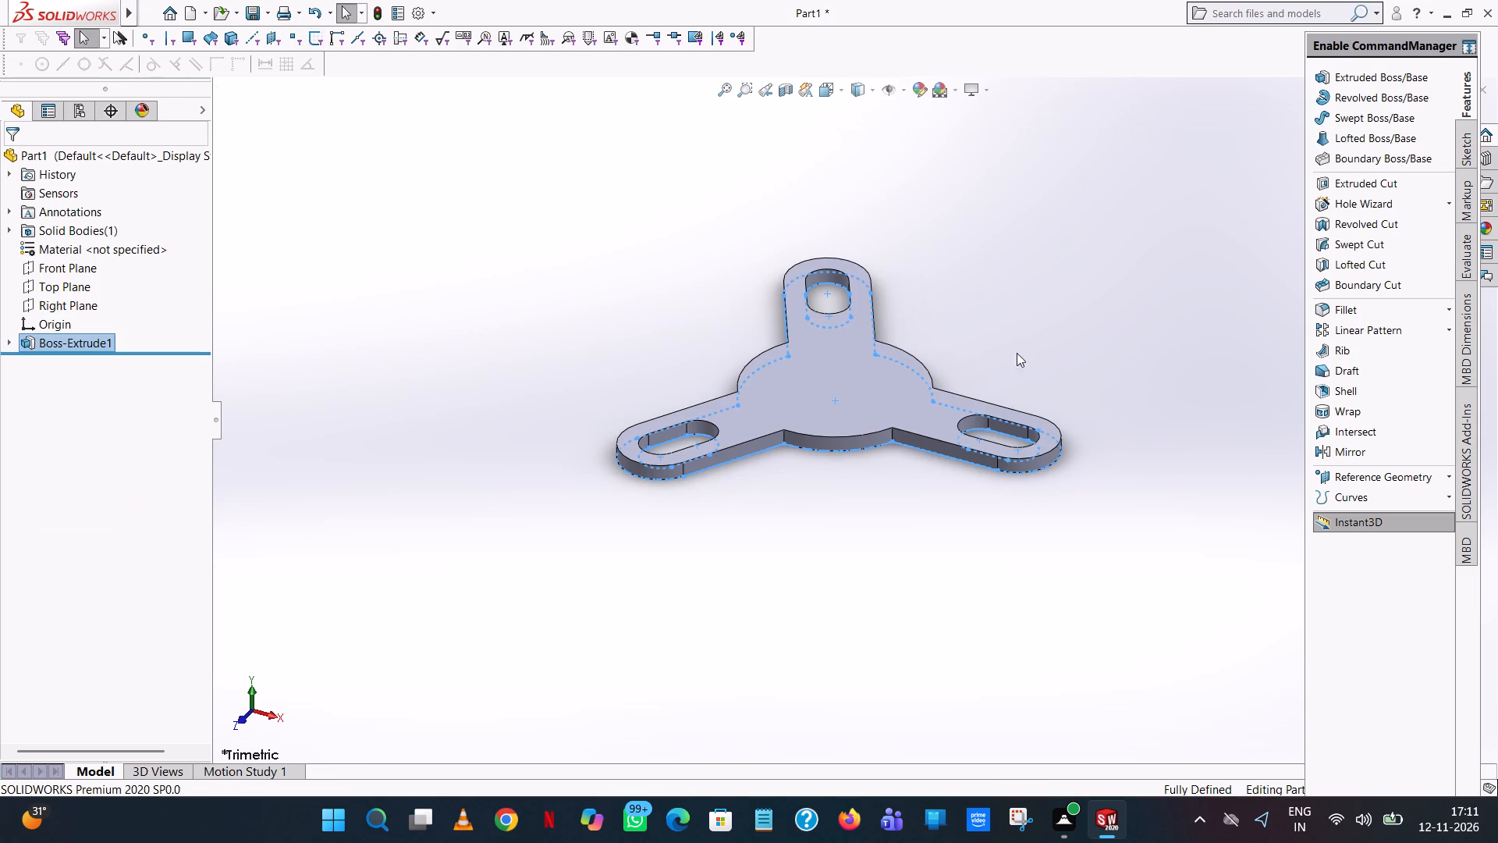
middle_click_drag(864, 528, 893, 450)
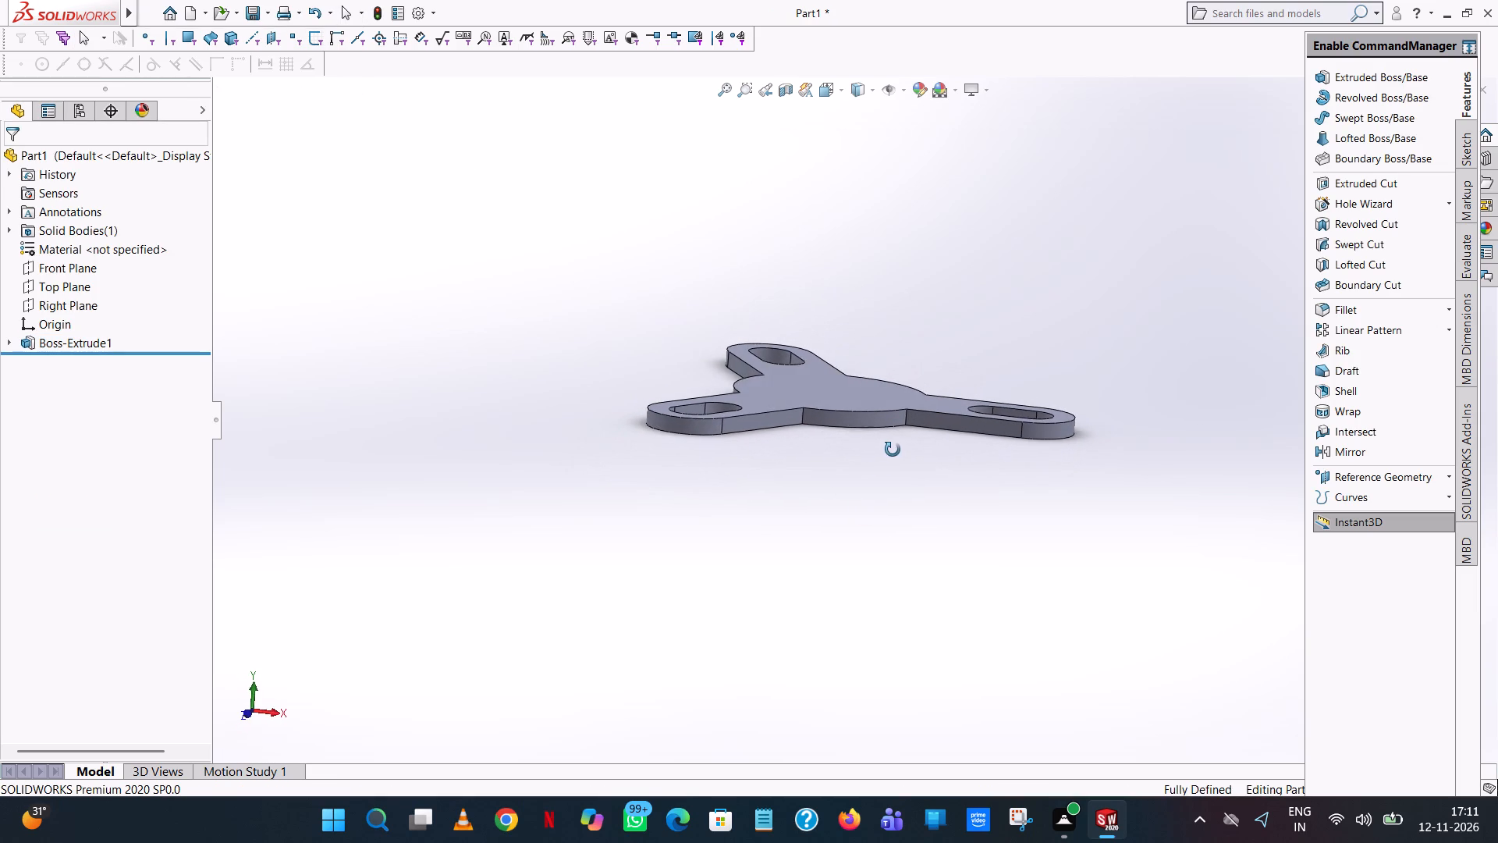
Start a cut sketch on the base's top face and draw a circle of radius 160/2 mm centred on the origin.
middle_click_drag(893, 450, 901, 461)
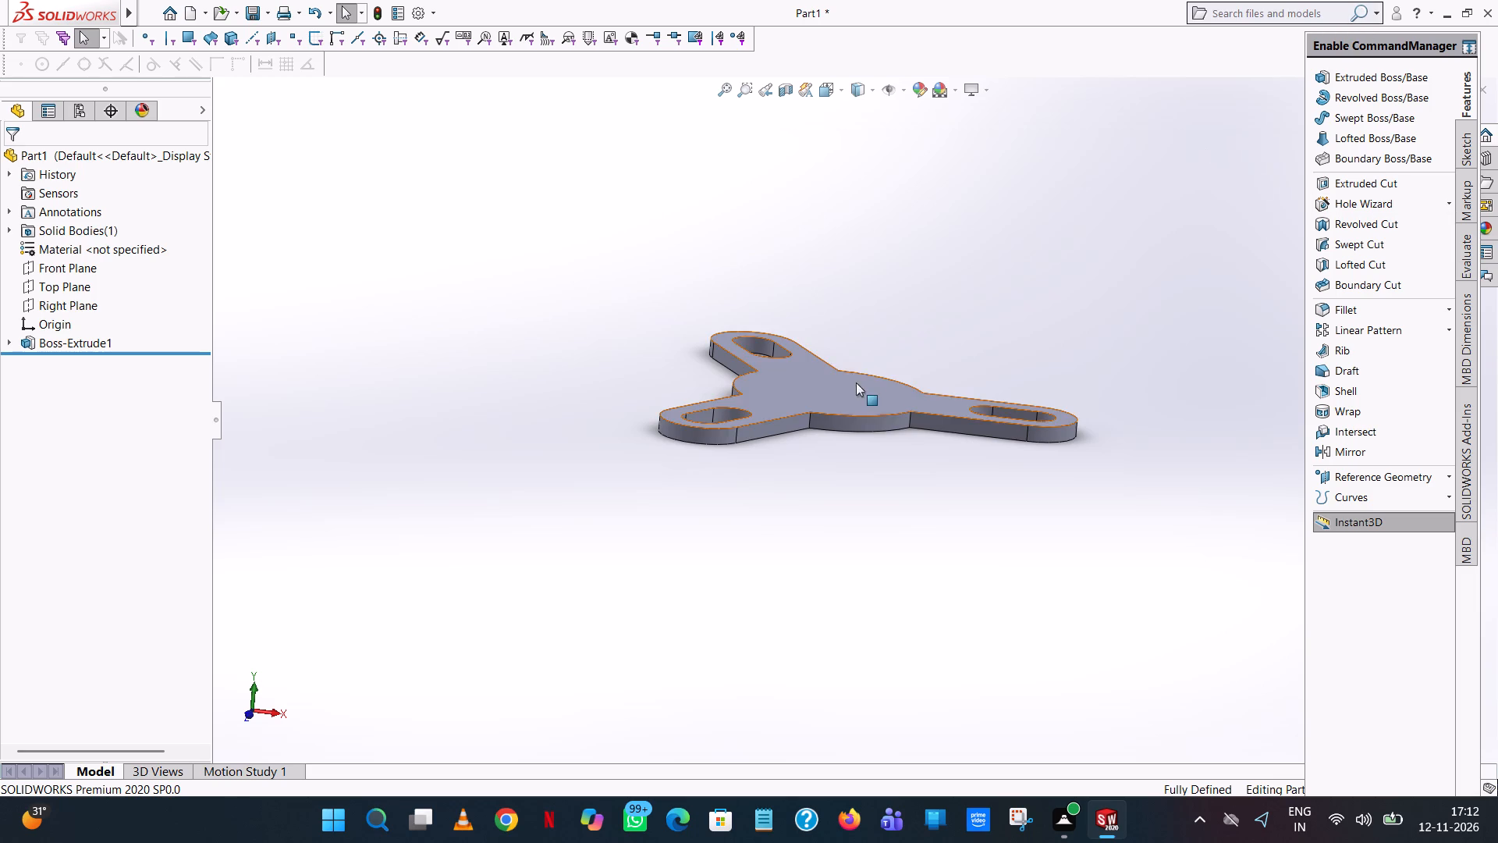
middle_click_drag(966, 275, 938, 532)
scroll(938, 532, "up", 1)
left_click(1365, 182)
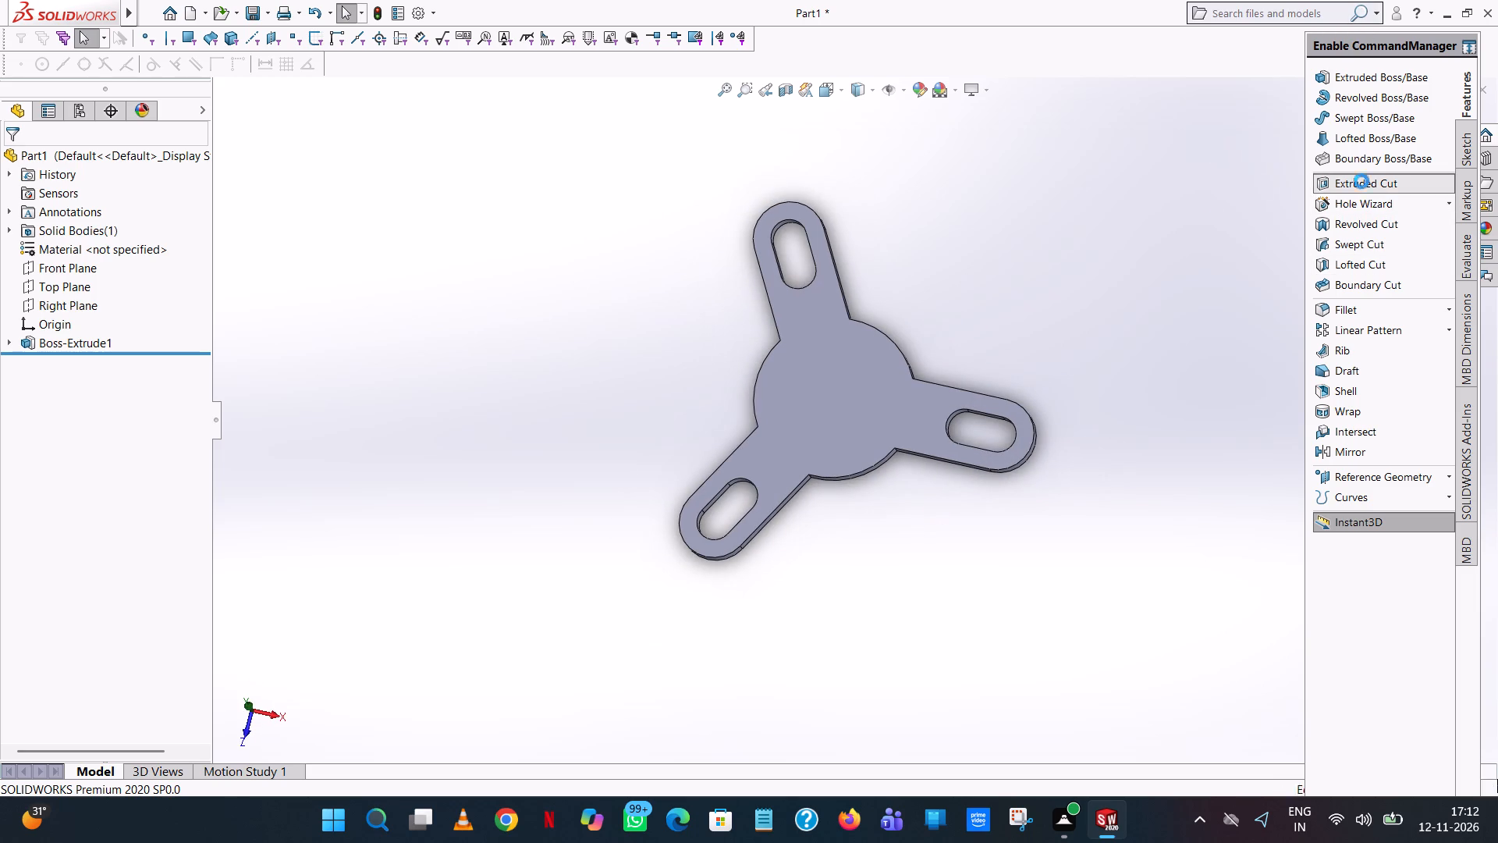
left_click(849, 423)
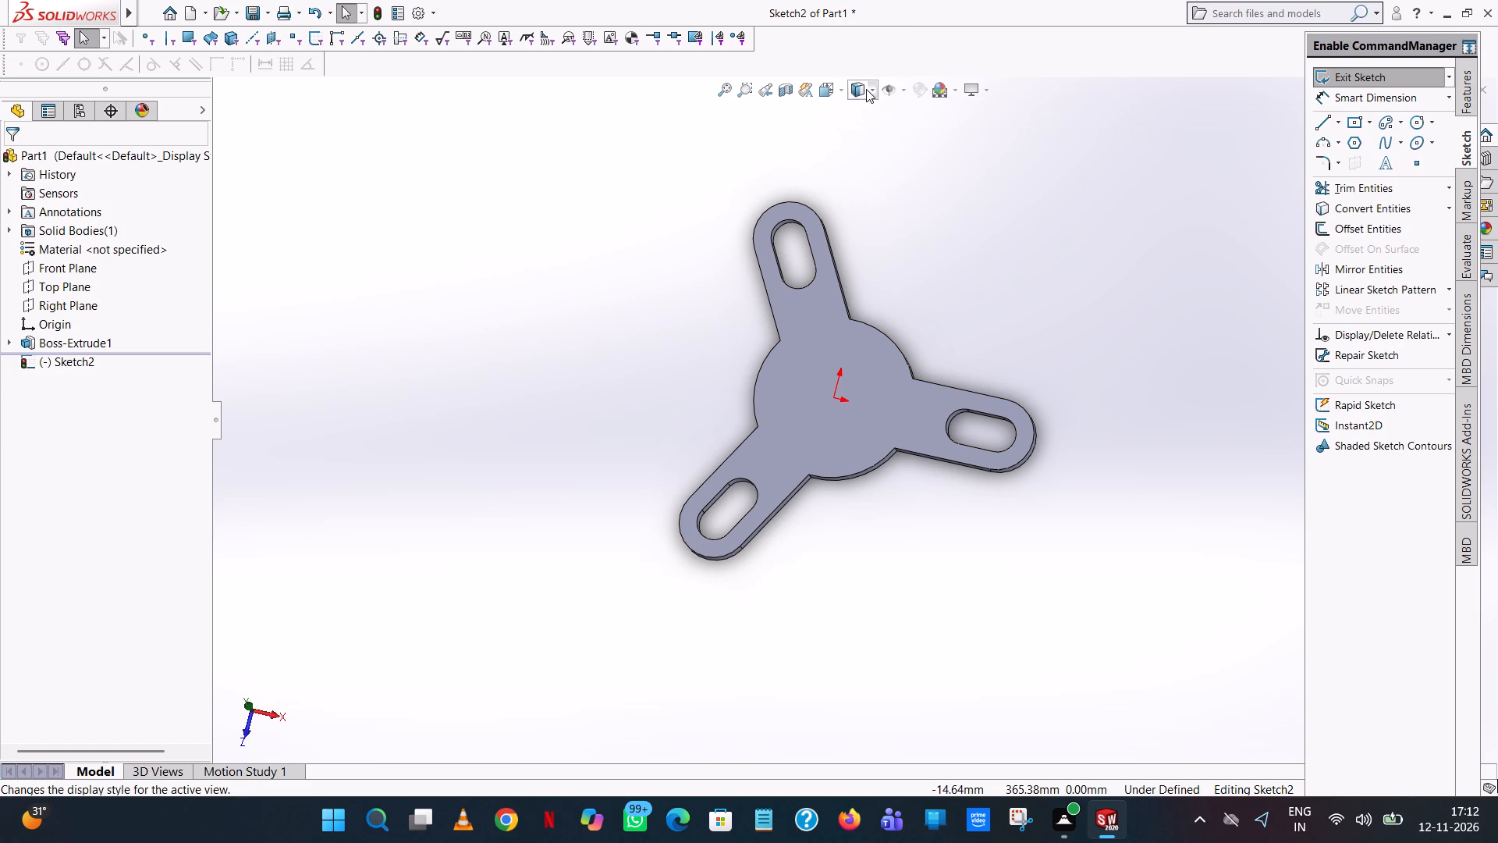
left_click(836, 96)
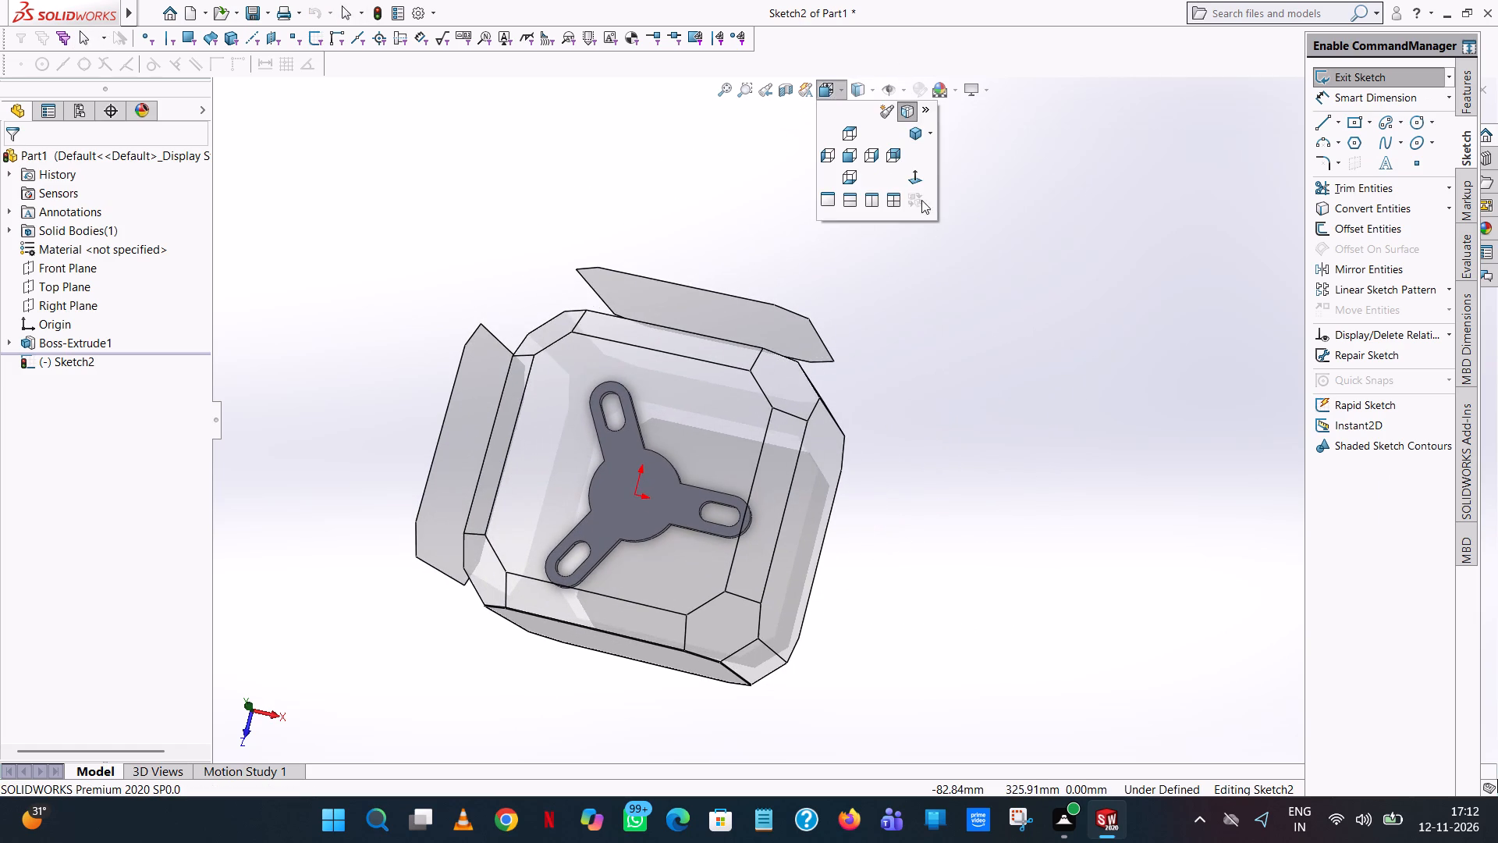
left_click(910, 182)
left_click(1417, 115)
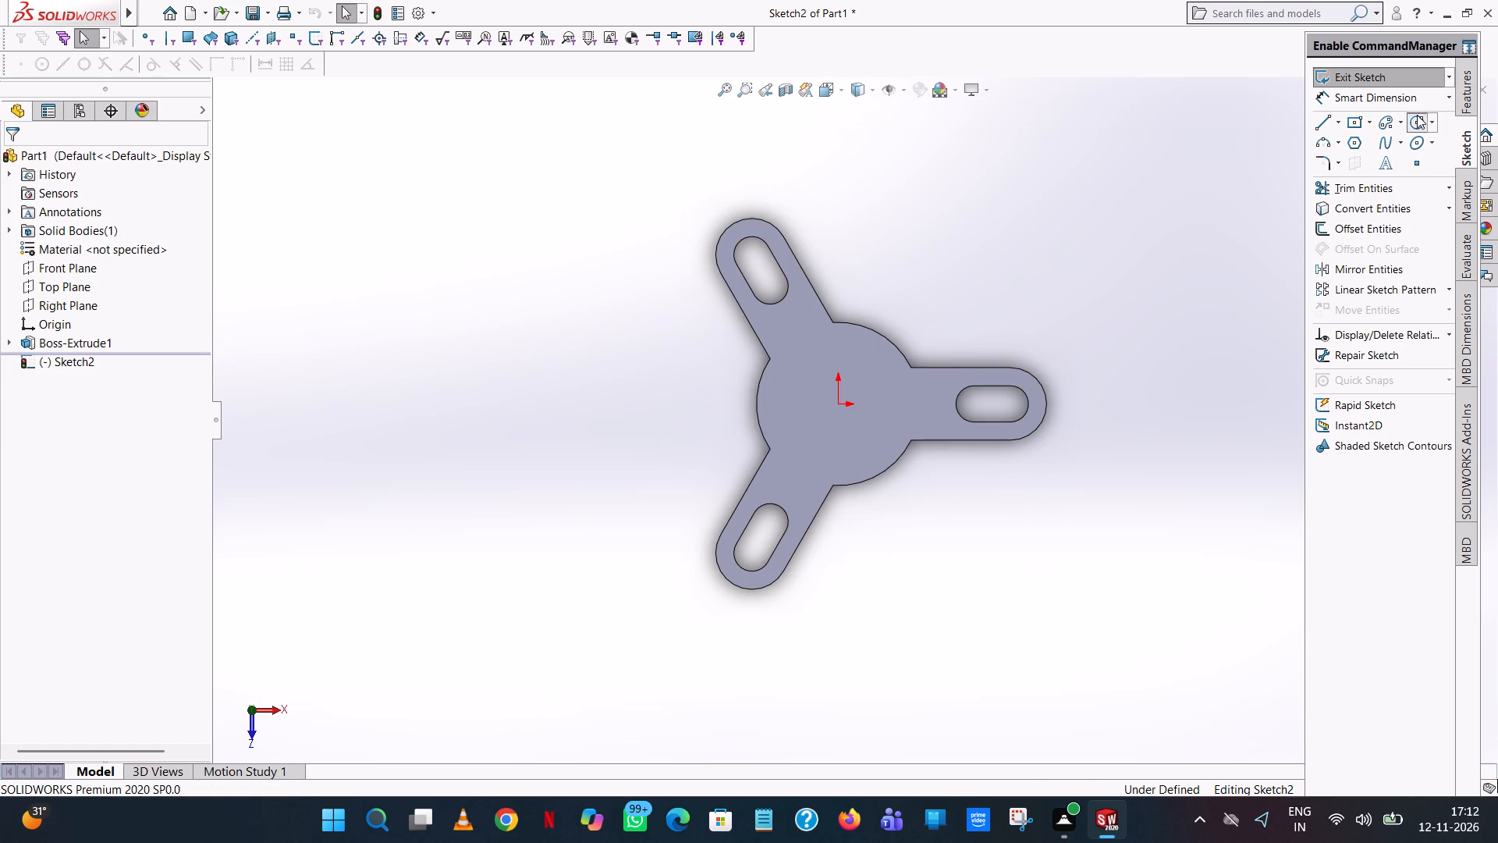
left_click(840, 406)
left_click(886, 383)
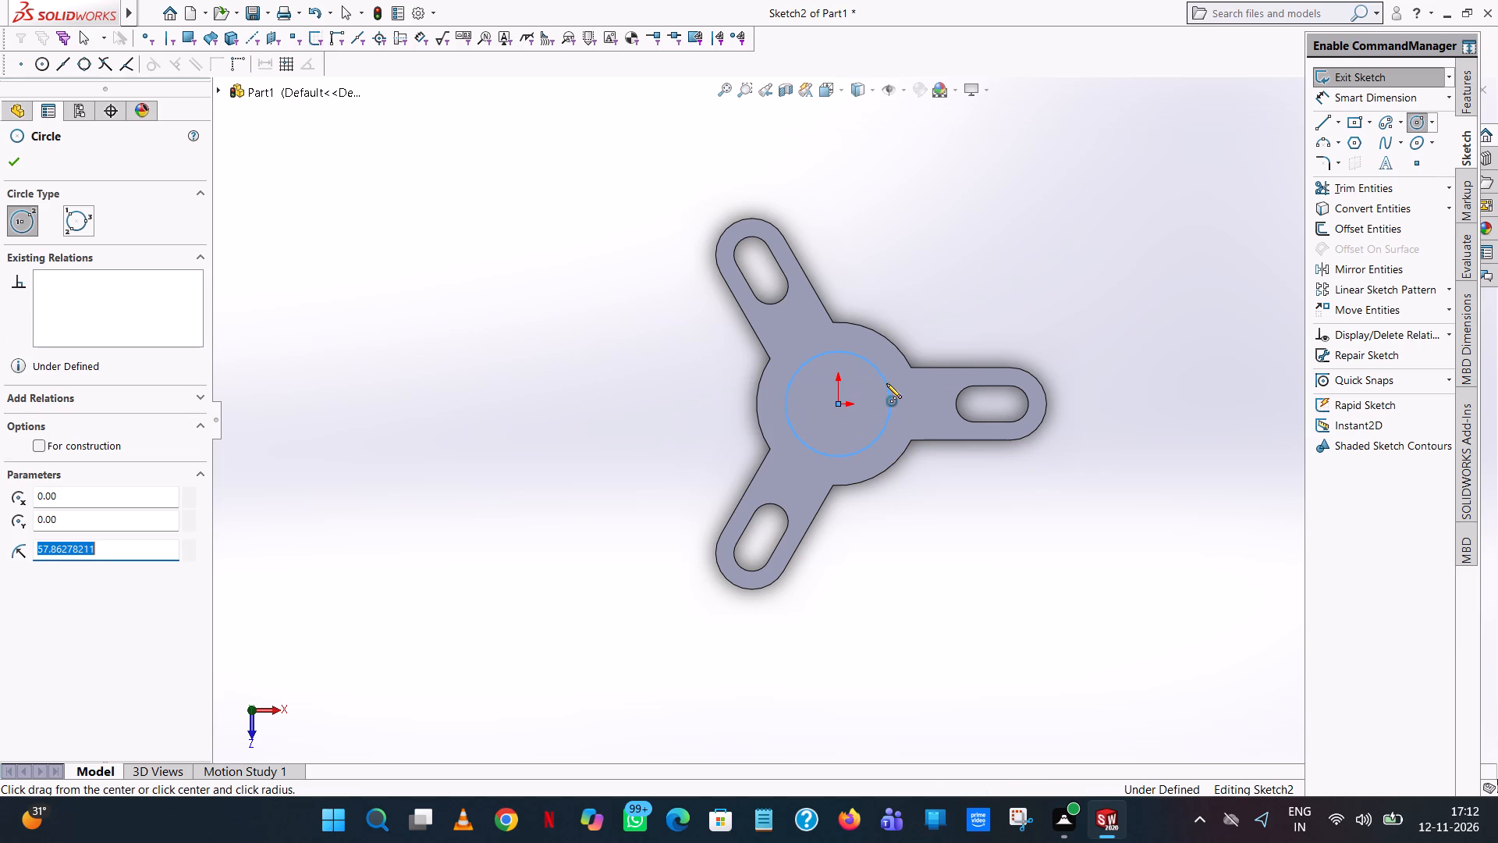
type("160/2")
key("Return")
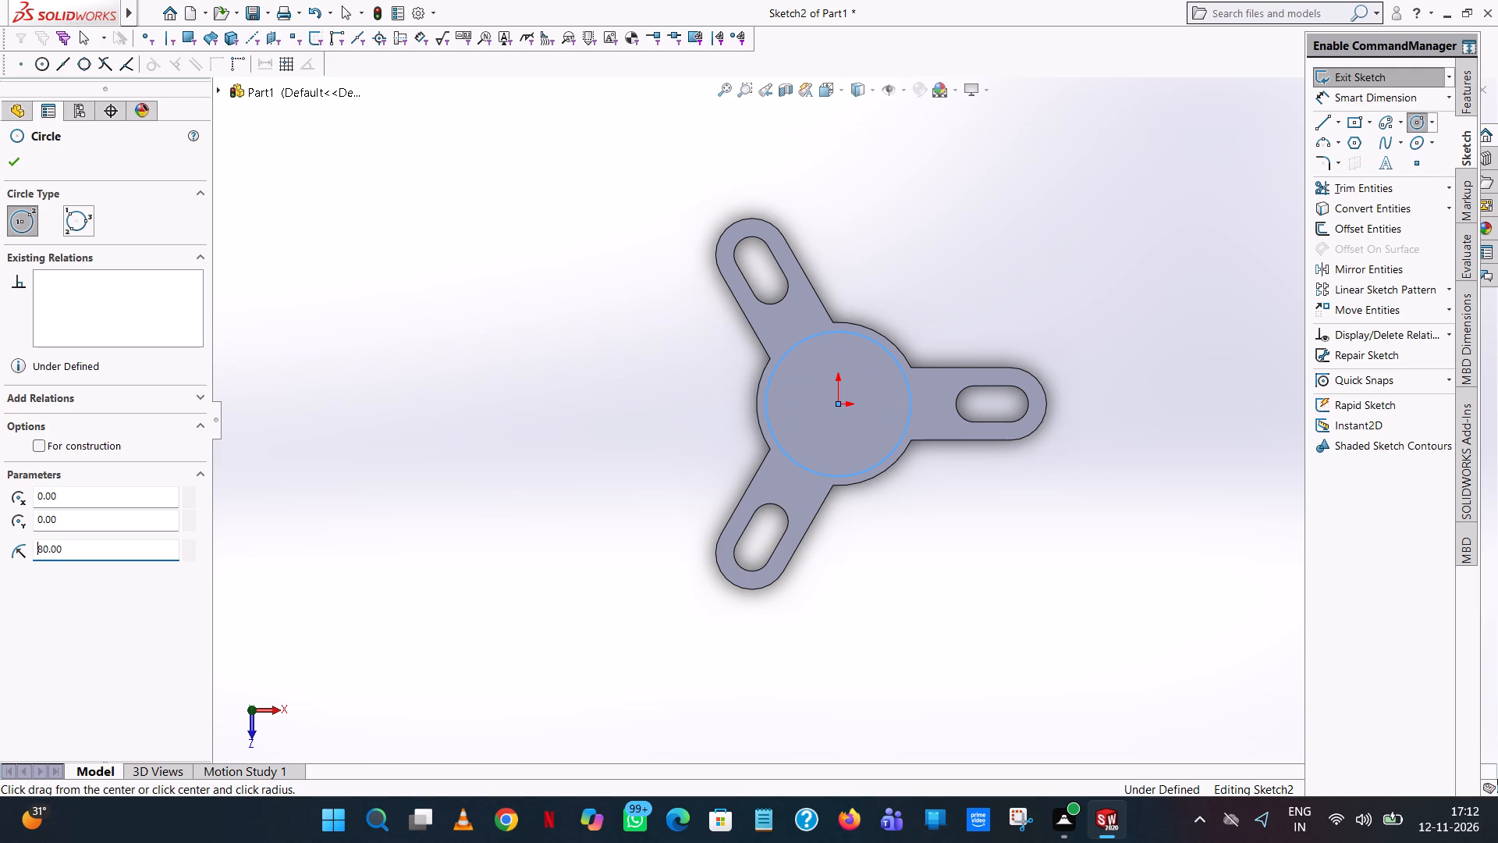
right_click(886, 383)
left_click(935, 393)
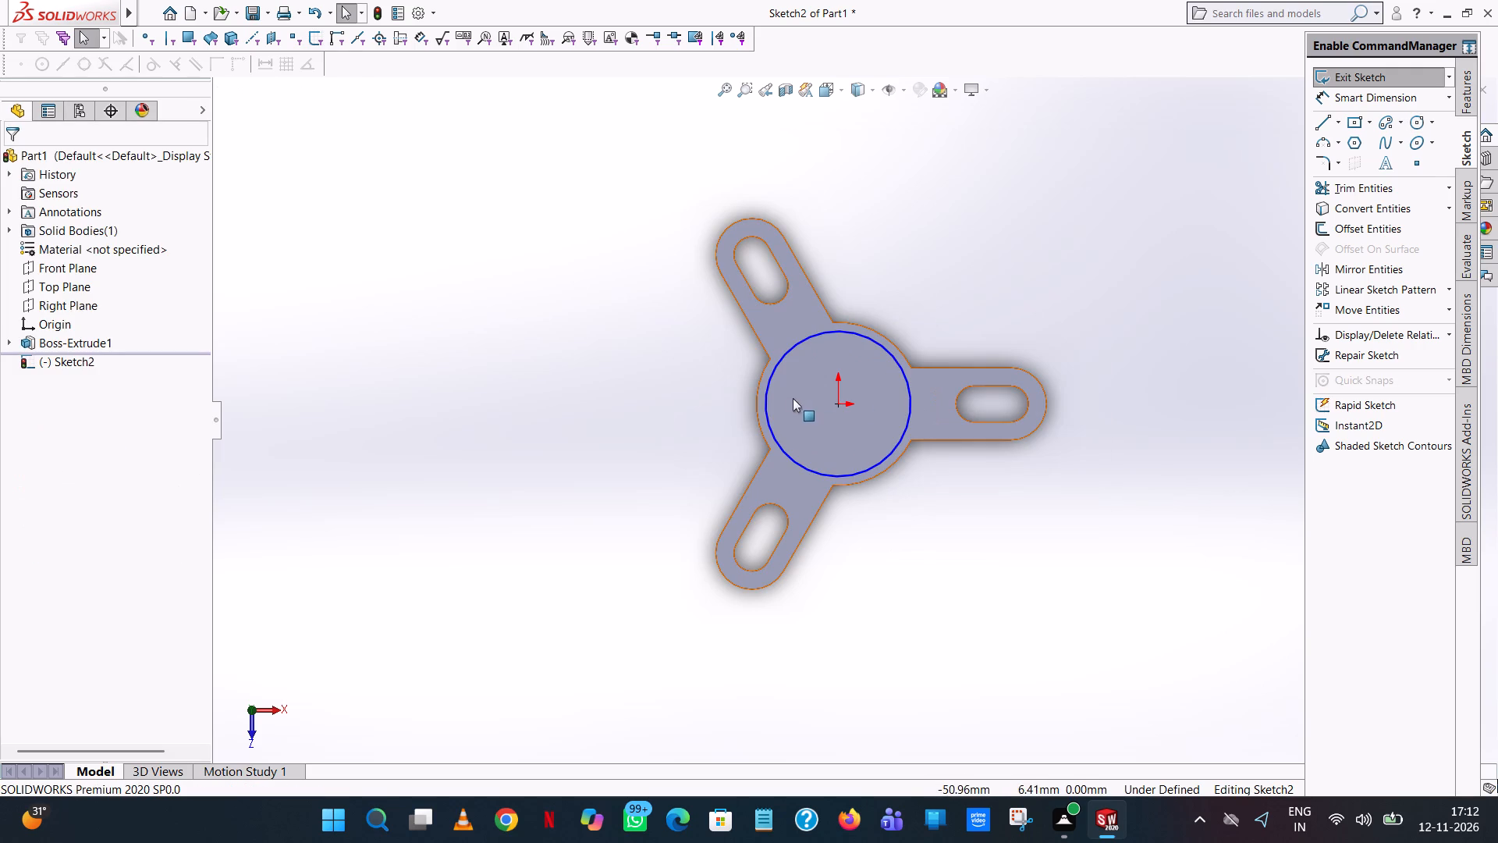
Draw a small circle of radius 5 mm centred on the uppermost quadrant point of the large circle.
scroll(822, 365, "down", 5)
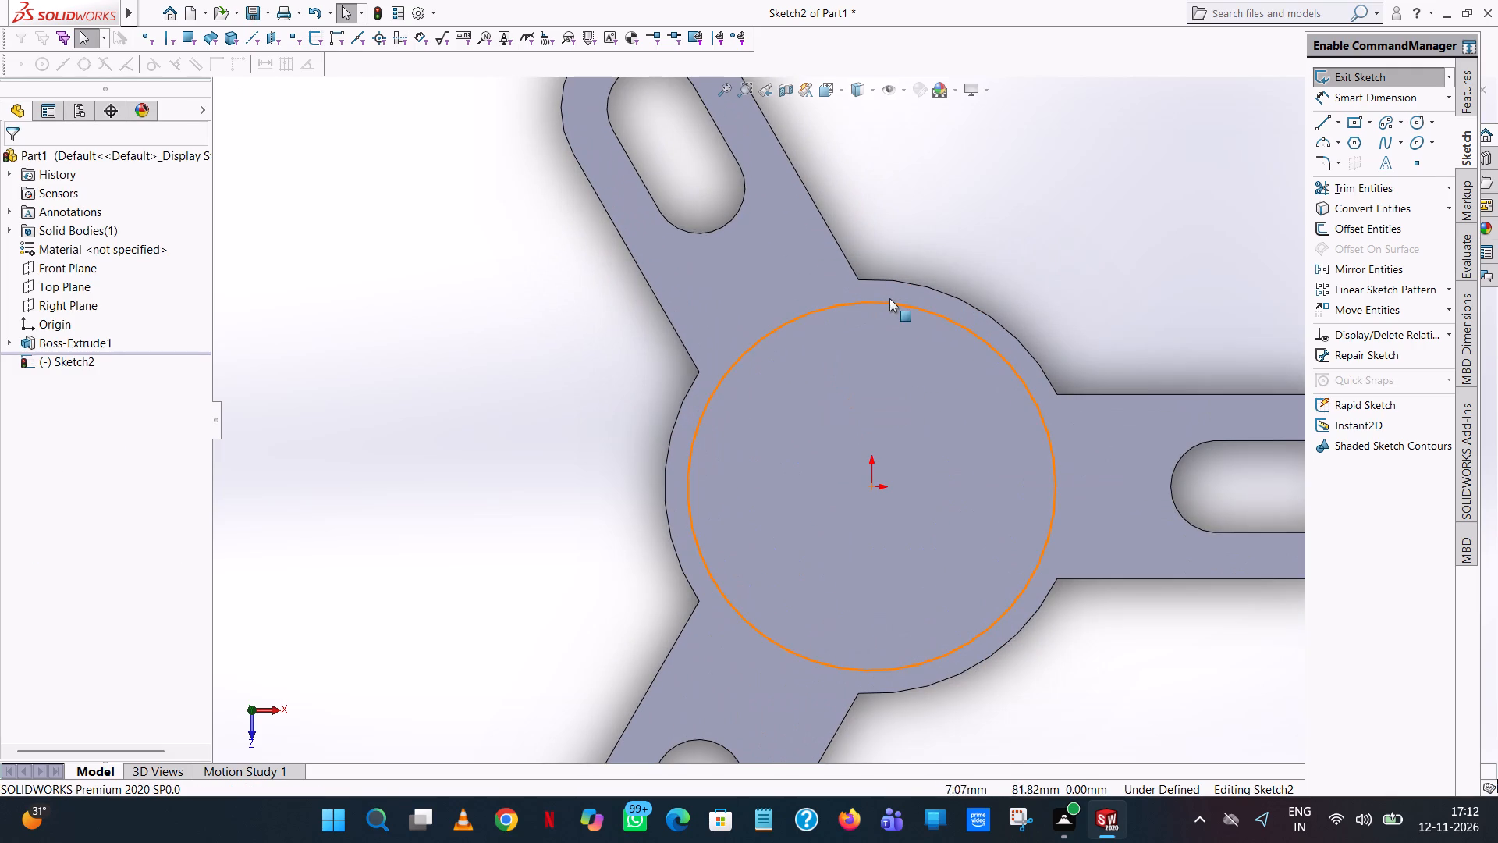
left_click(1415, 123)
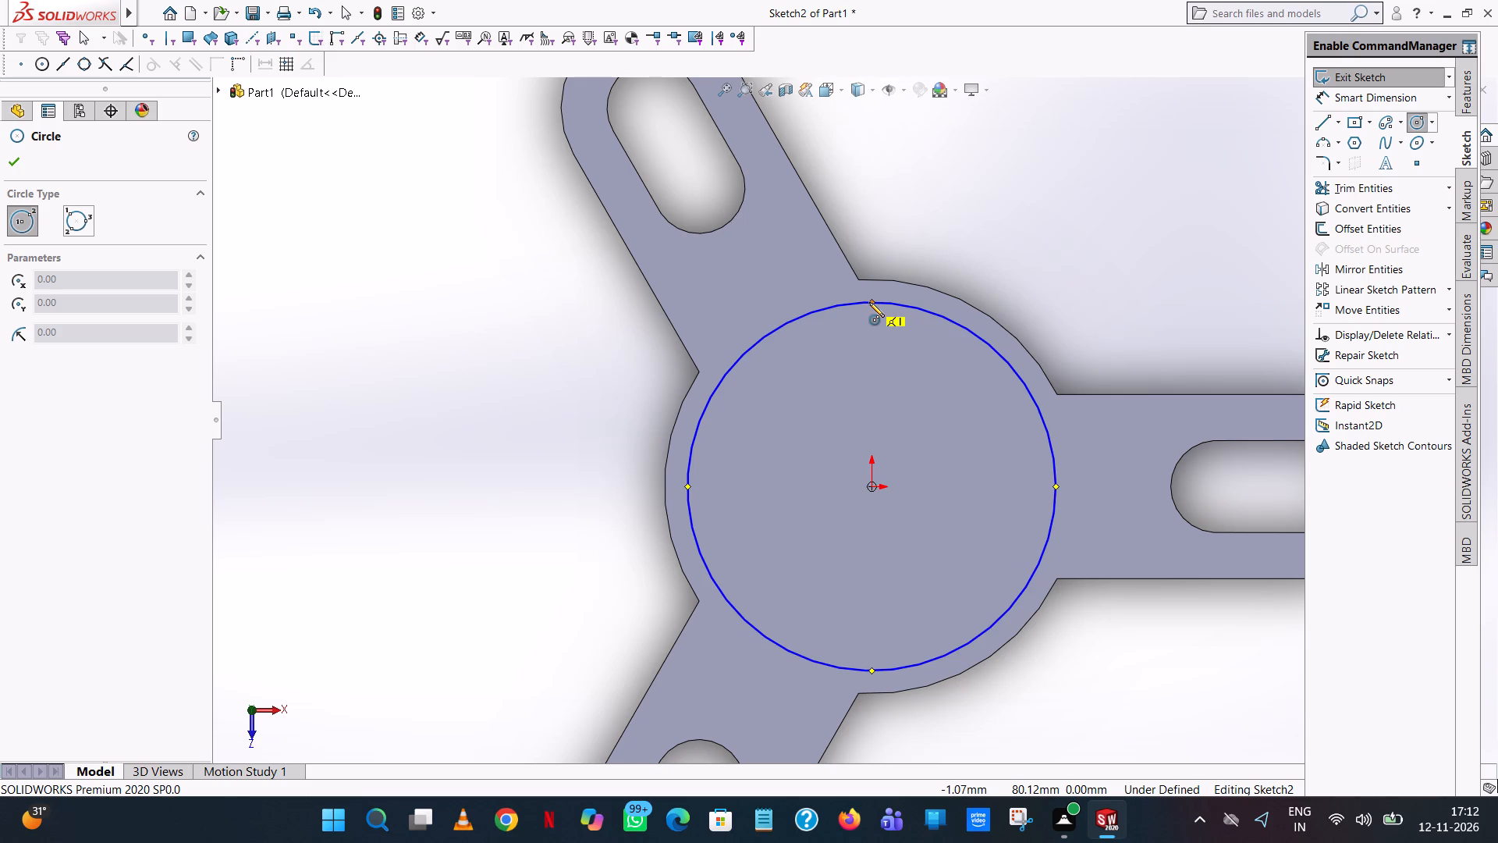
left_click(869, 302)
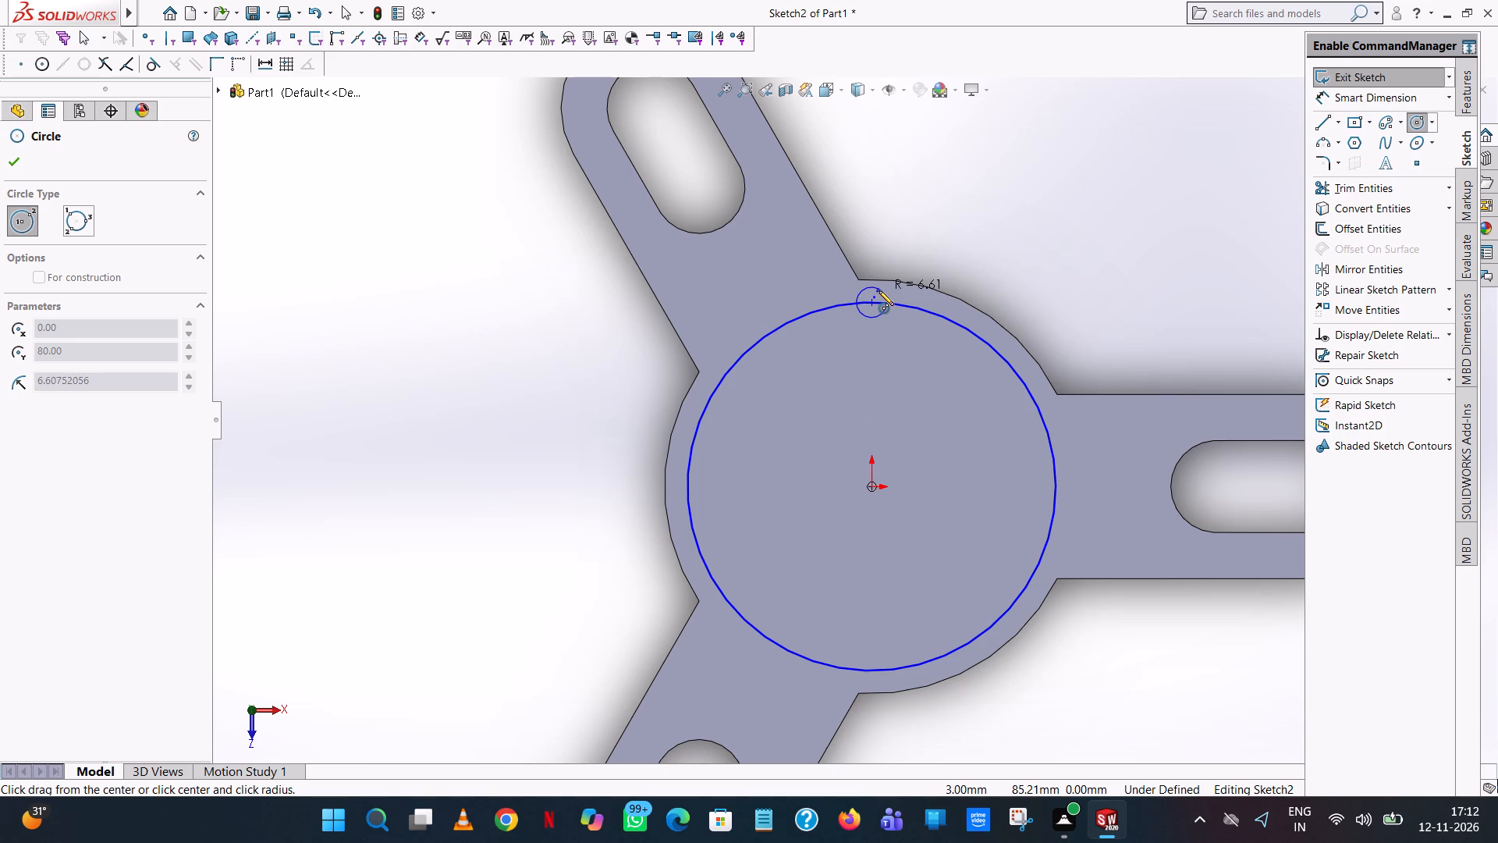
left_click(878, 290)
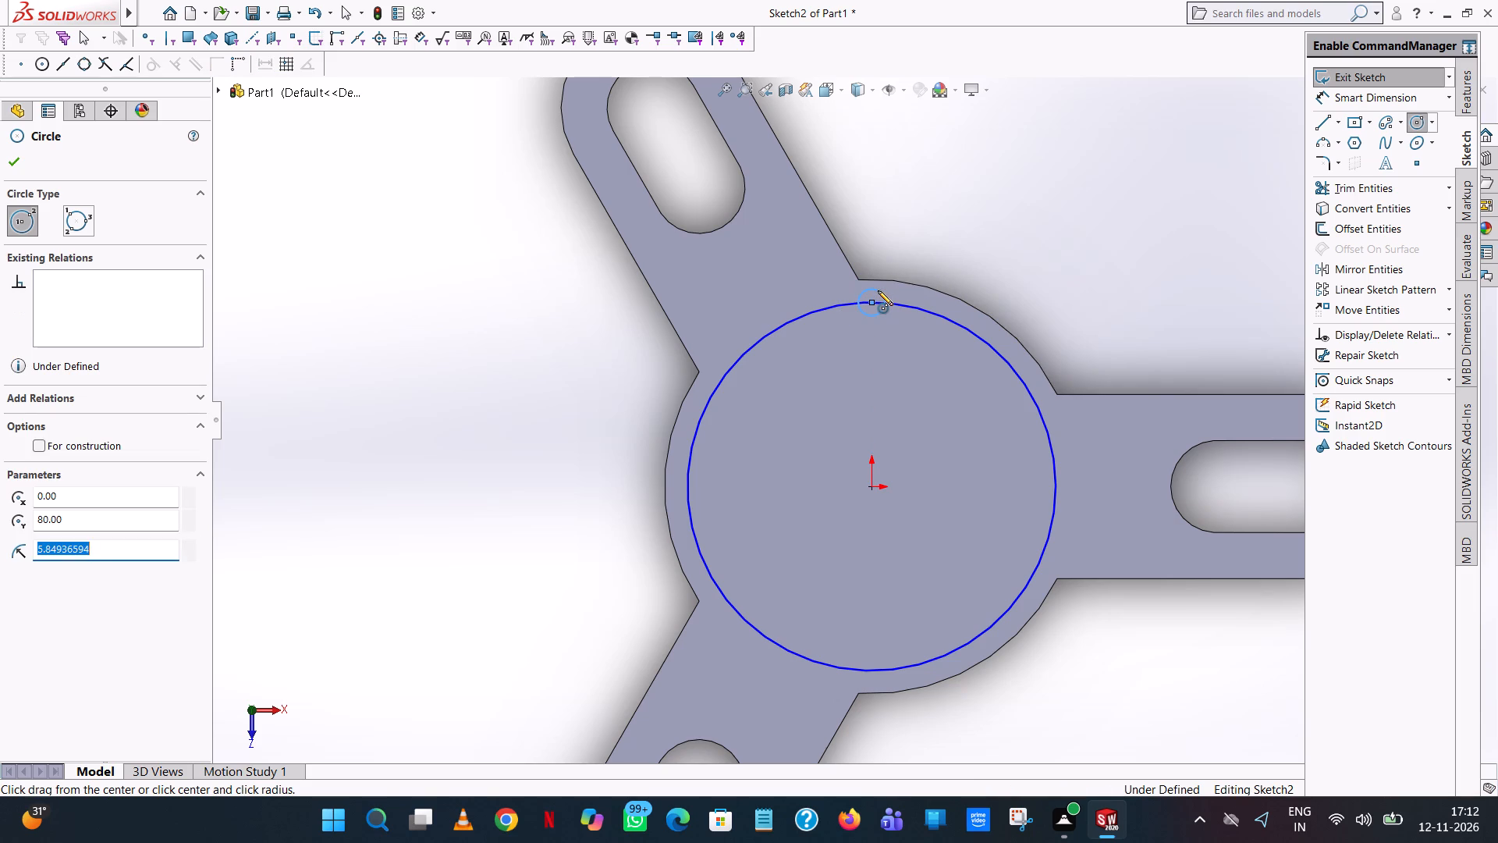
key("5")
key("Return")
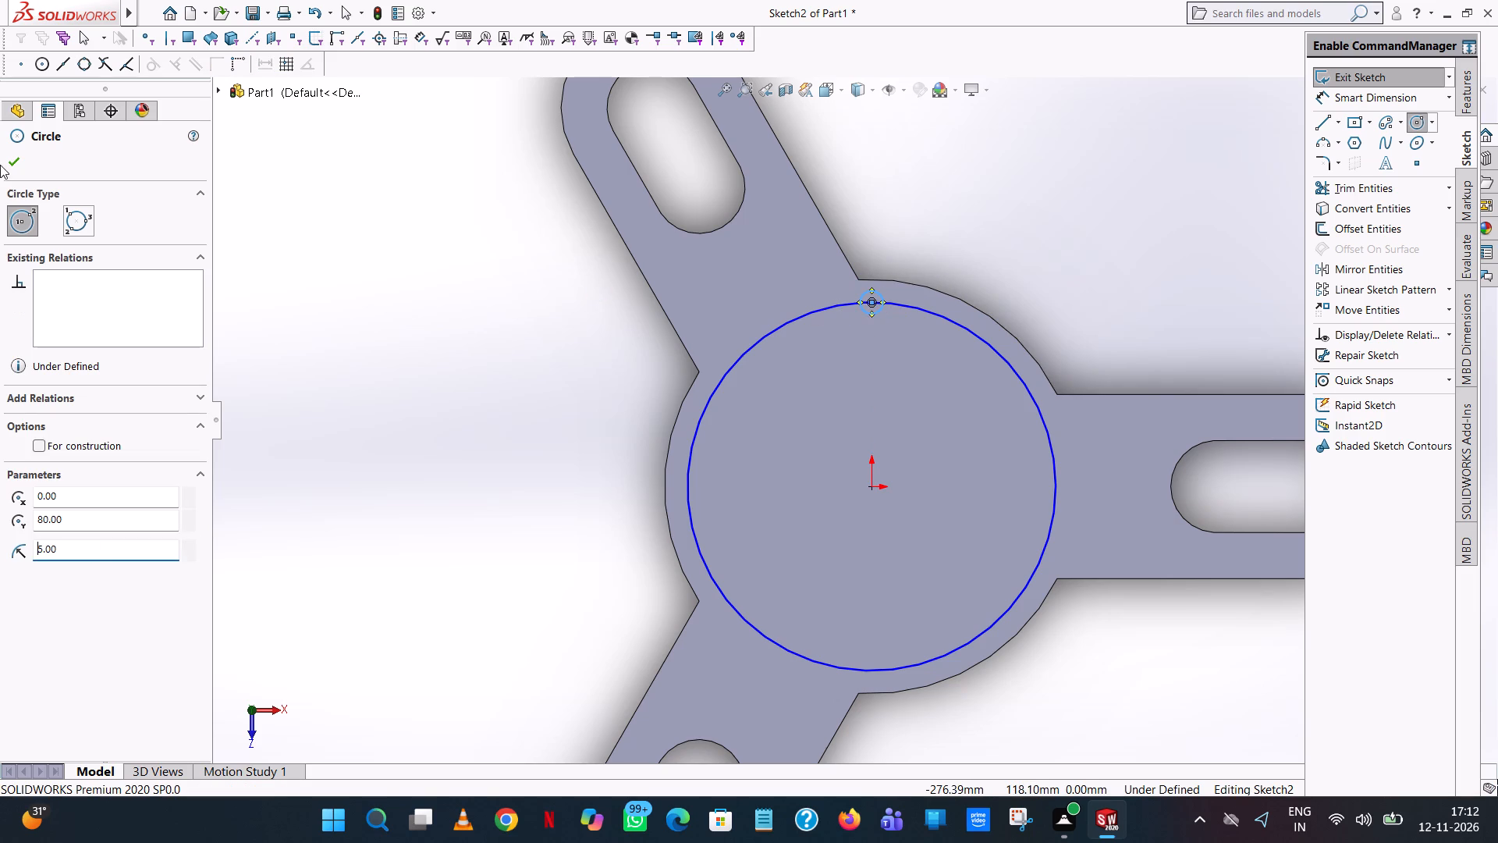
left_click(11, 157)
left_click(1116, 205)
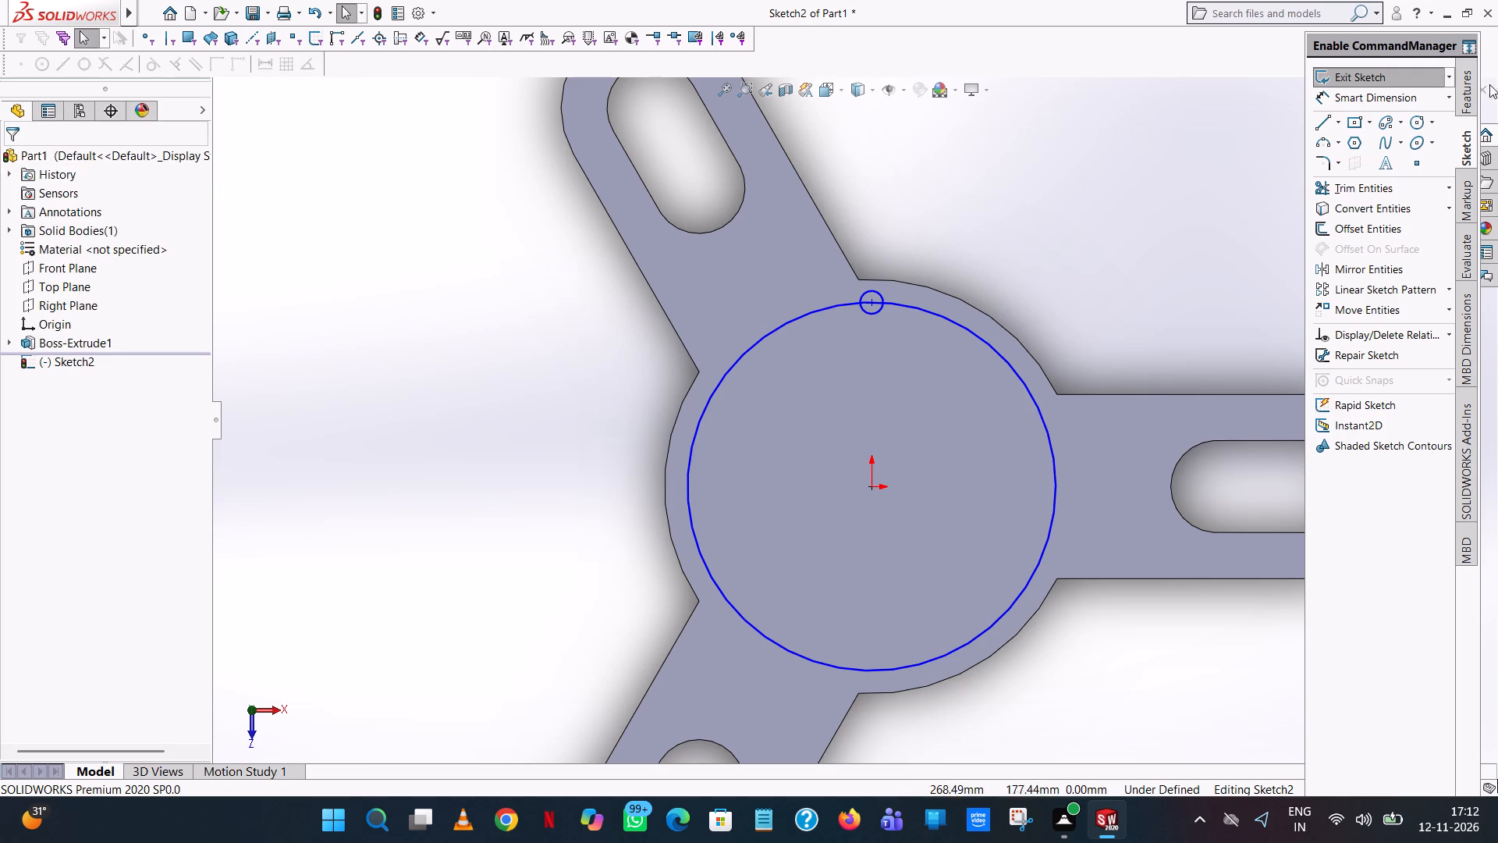
Dimension the large circle's diameter and place the dimension above the hub, clear of the circle.
left_click(1347, 98)
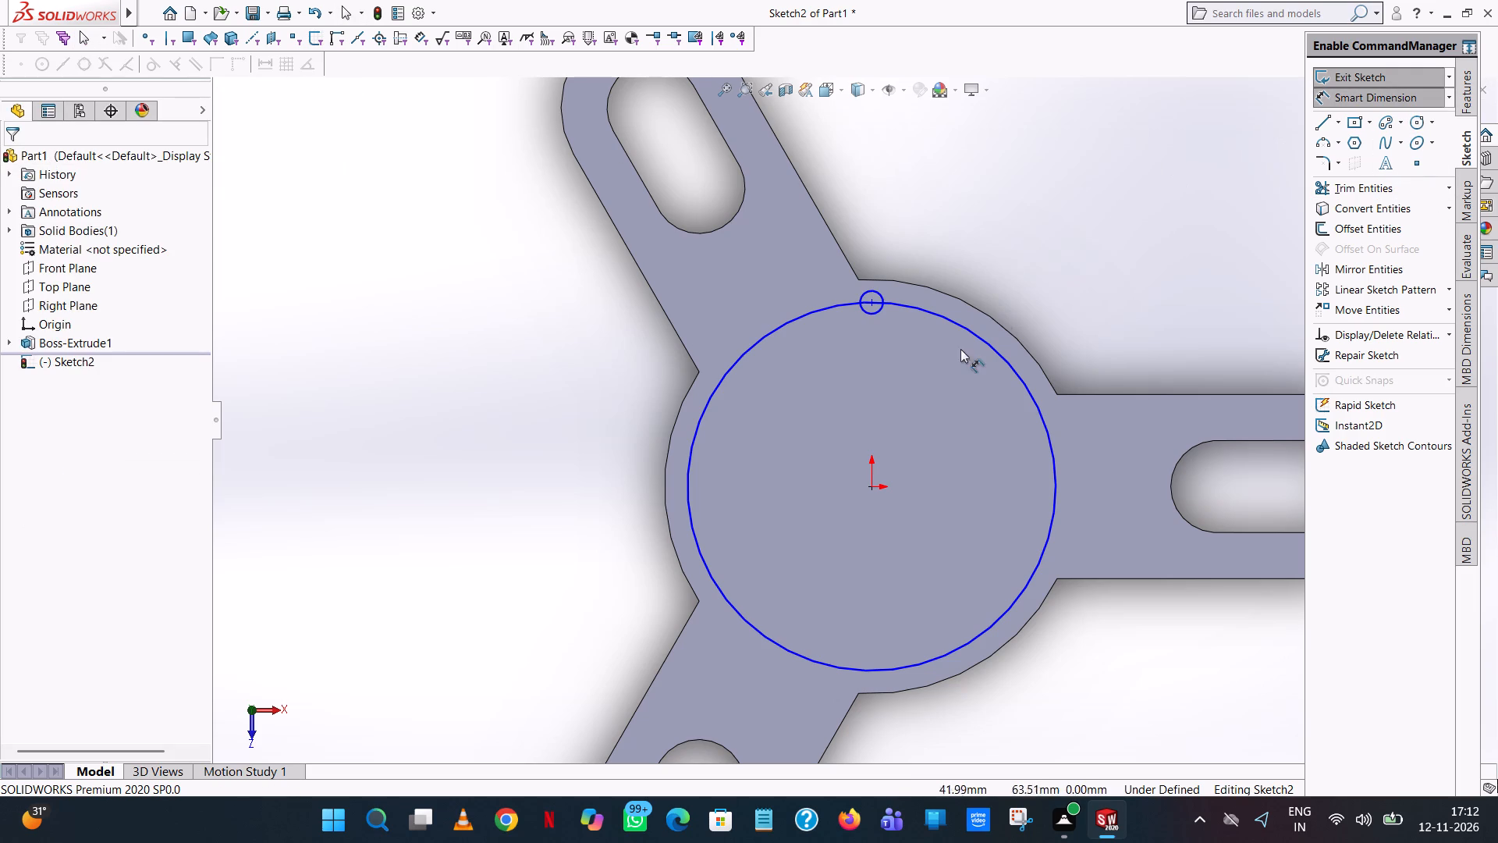
left_click(961, 329)
left_click(1011, 189)
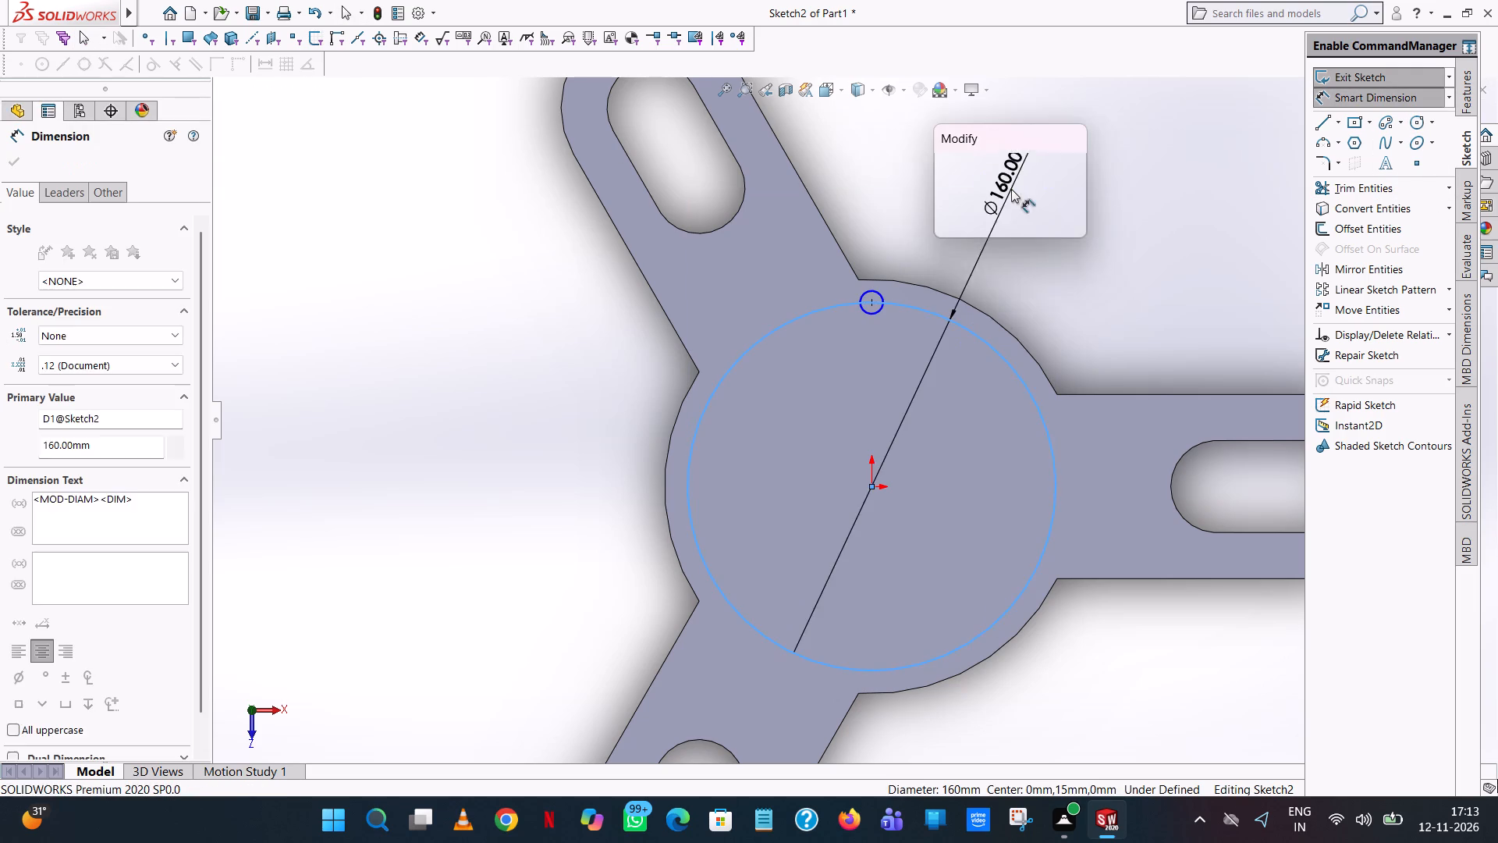
left_click(931, 166)
left_click(937, 166)
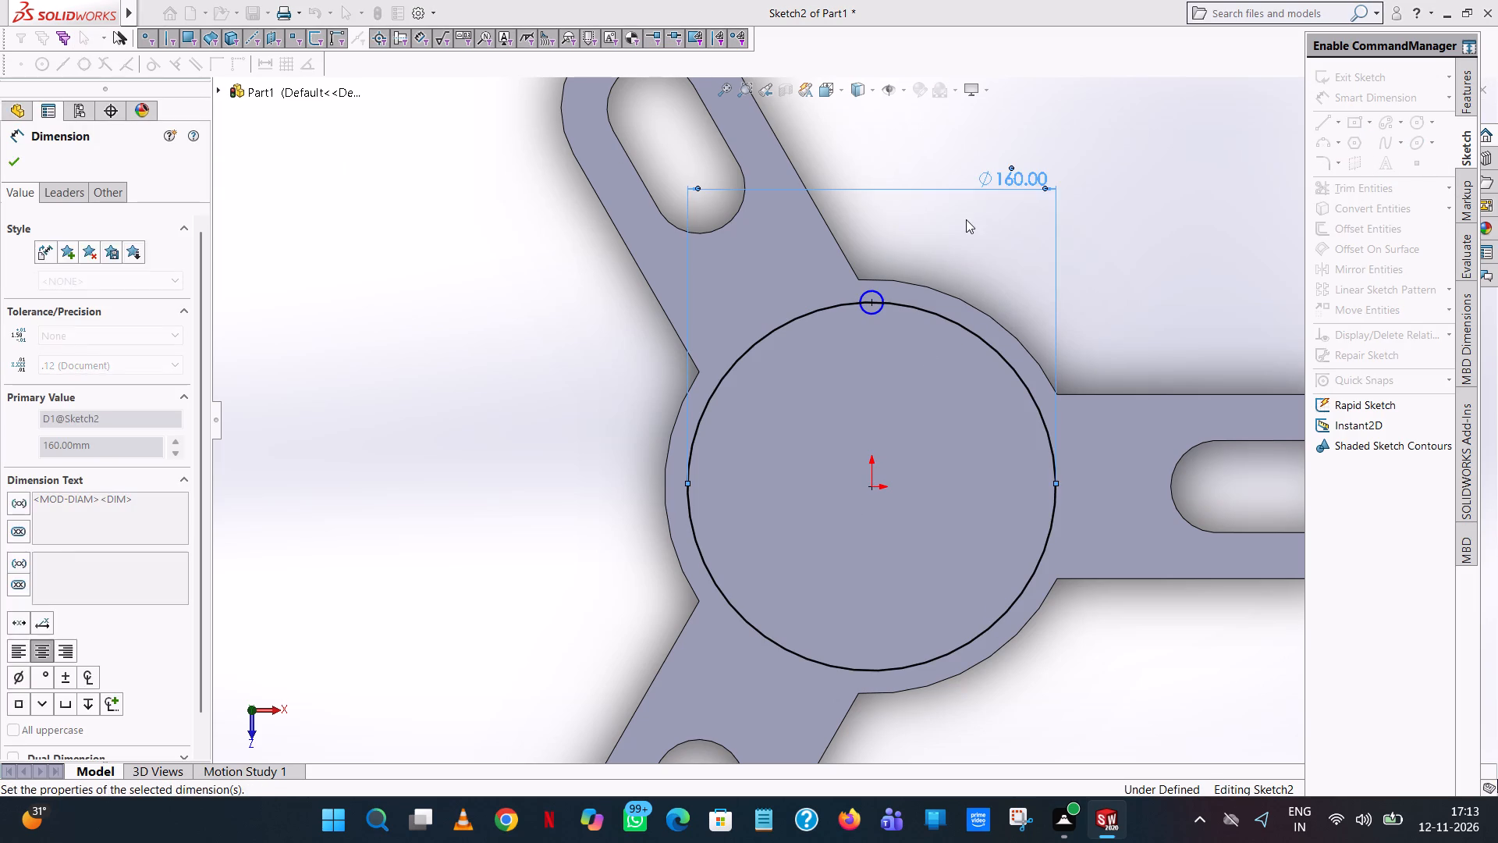
left_click(966, 219)
Circular-pattern the small circle about the origin with 8 equally spaced instances over 360 degrees.
left_click(1449, 290)
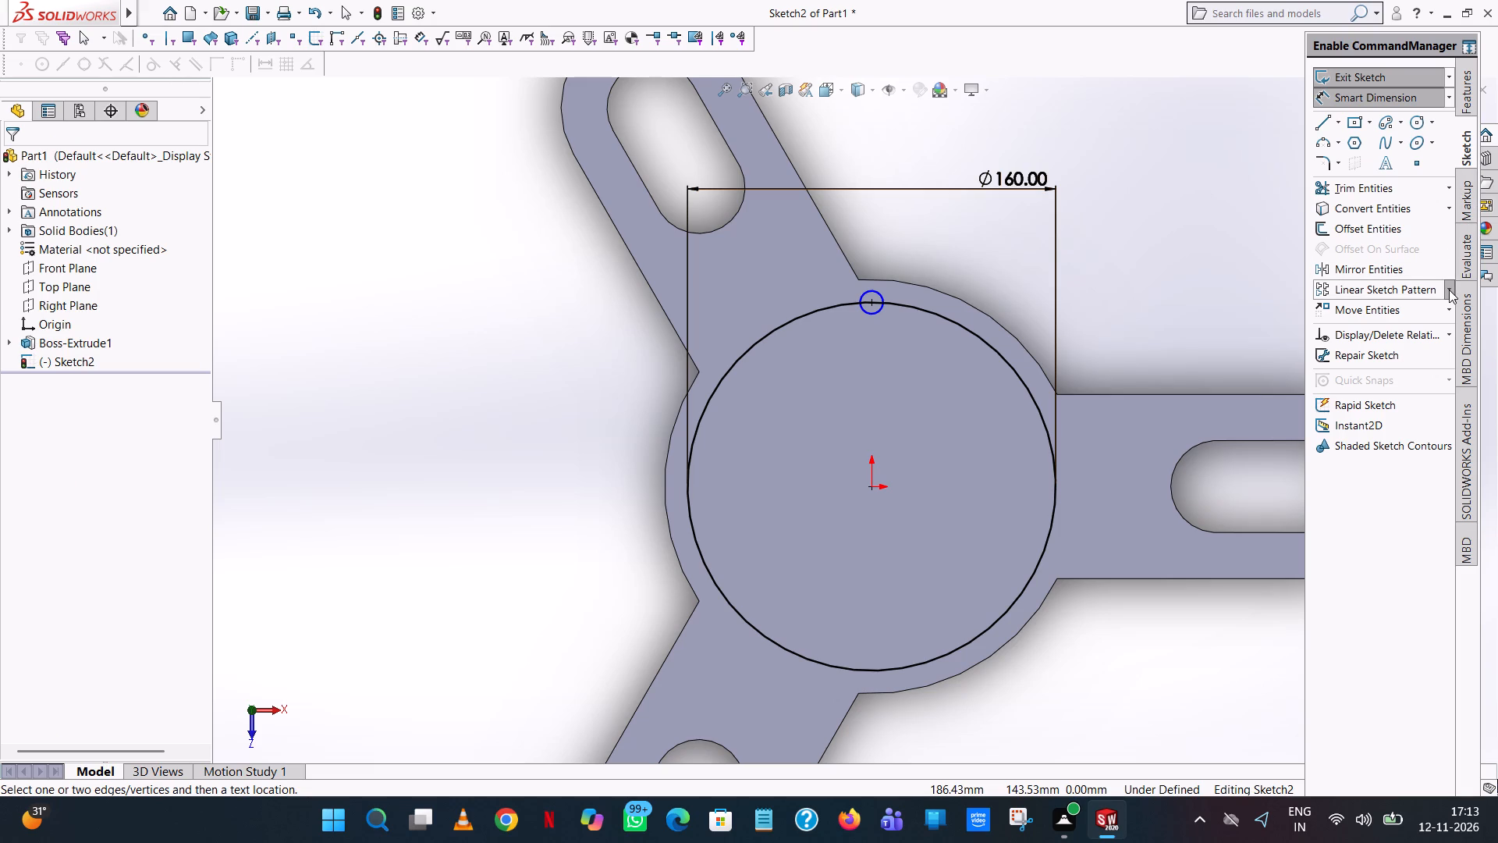
left_click(1429, 311)
left_click(871, 290)
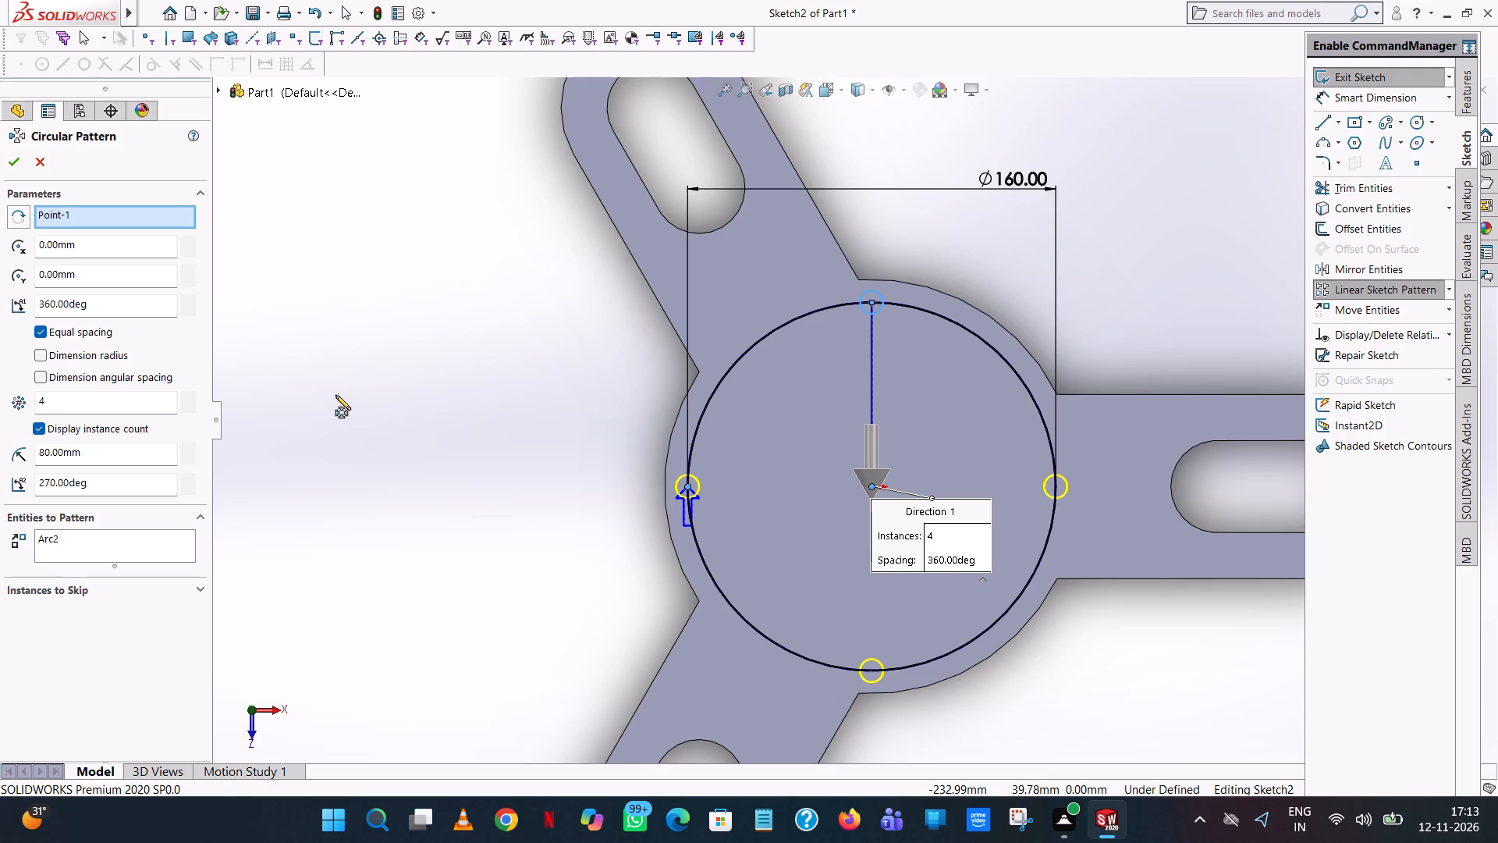
left_click(190, 395)
left_click(190, 395)
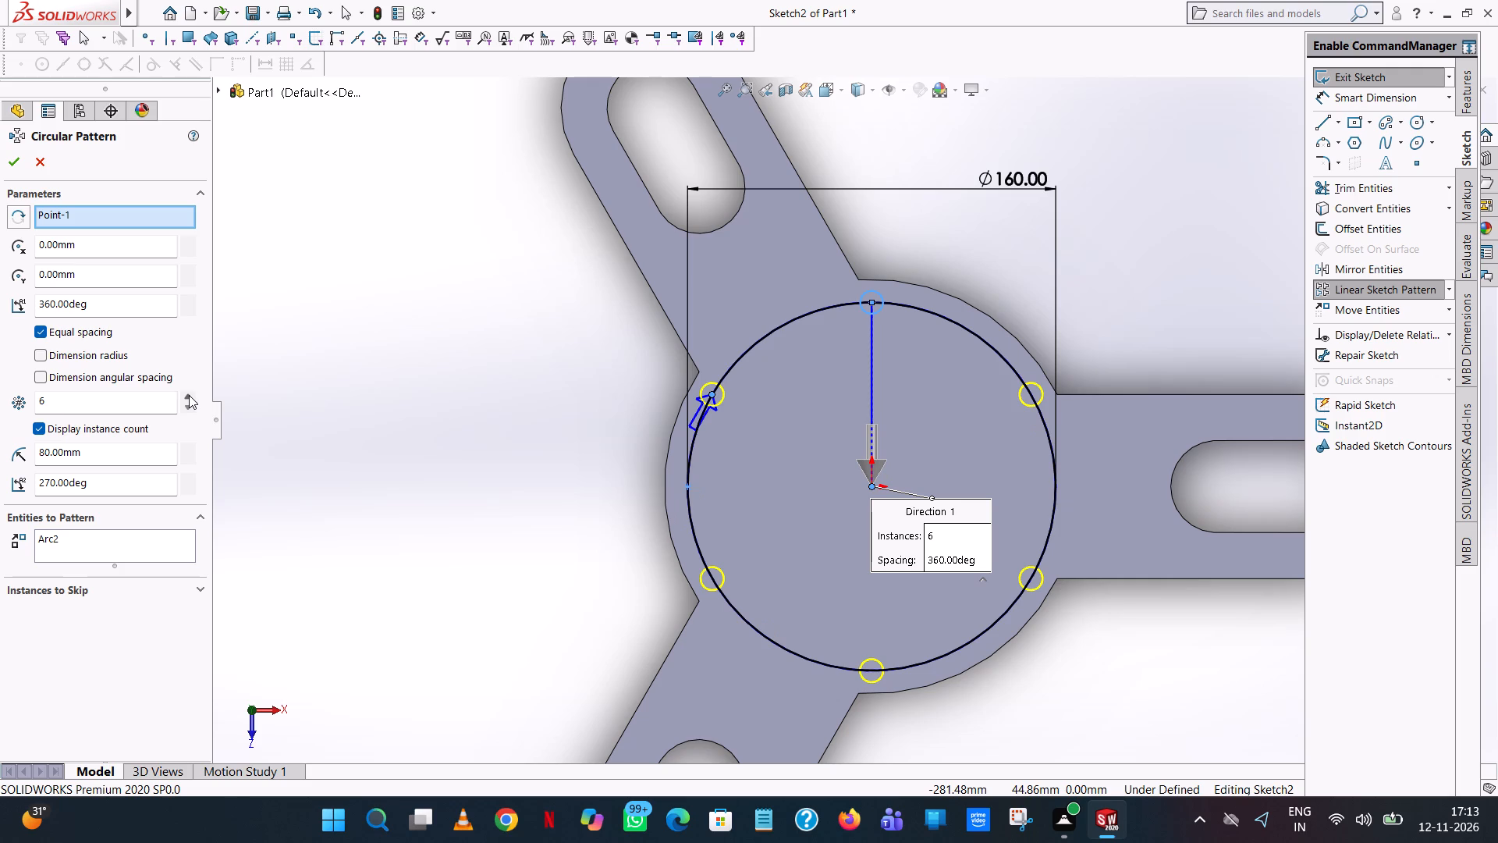
left_click(189, 395)
left_click(188, 394)
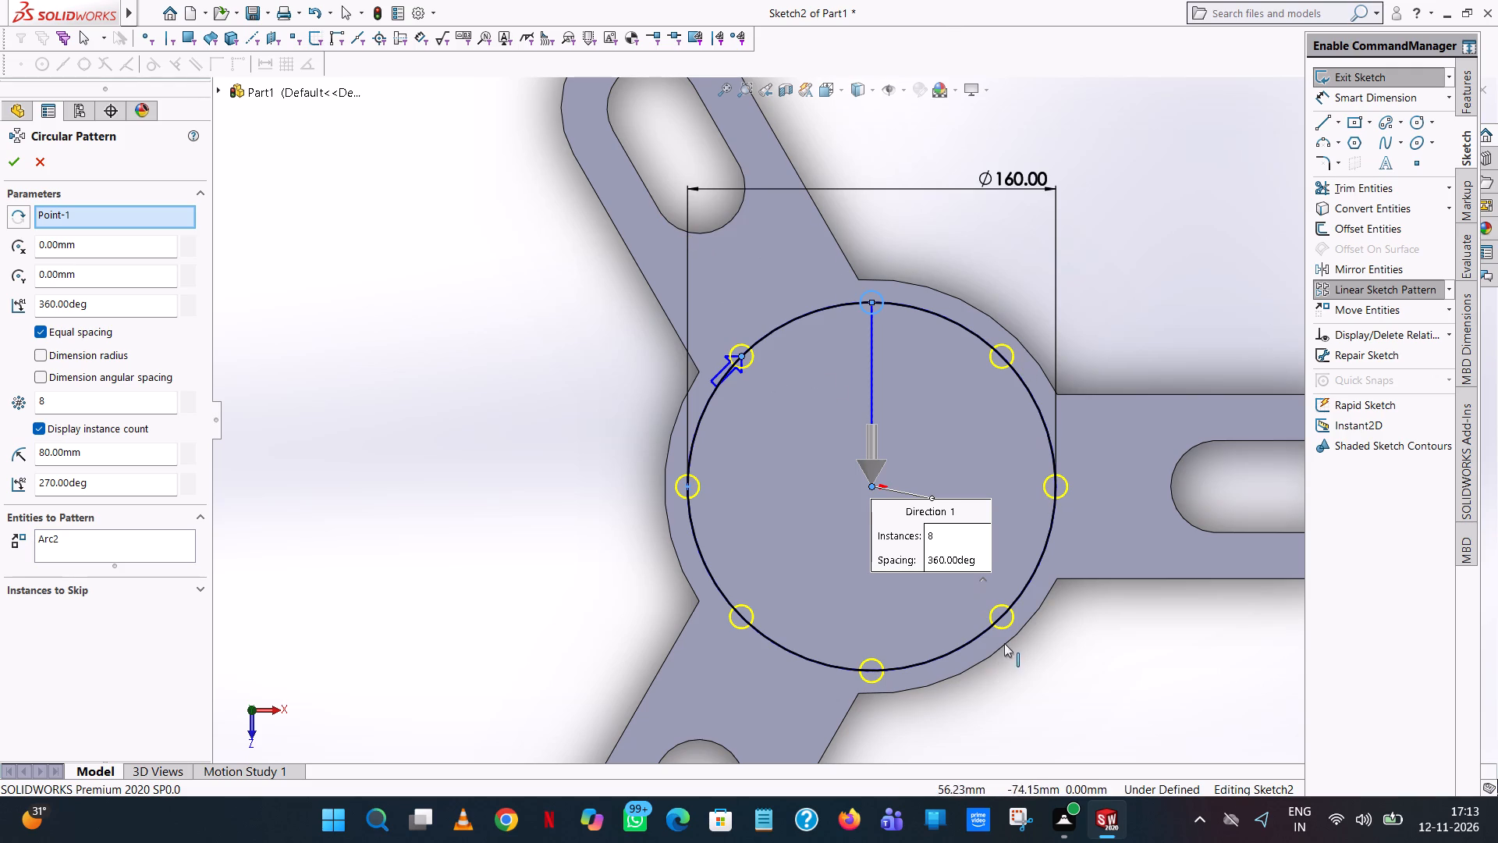
left_click(12, 165)
left_click(1191, 199)
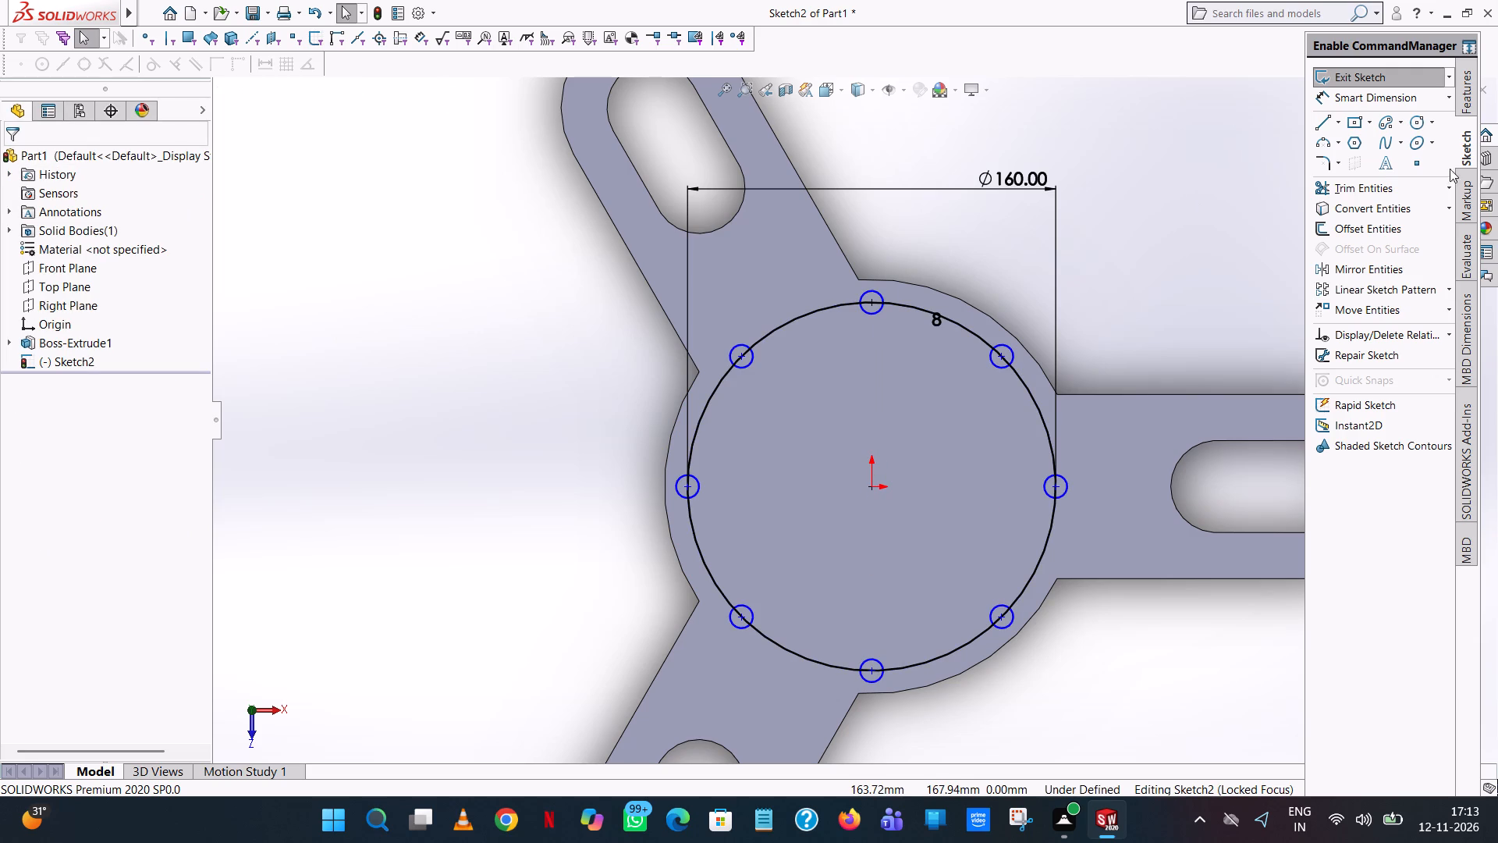
Convert the large circle through the small circles' centres to construction geometry.
left_click(1037, 404)
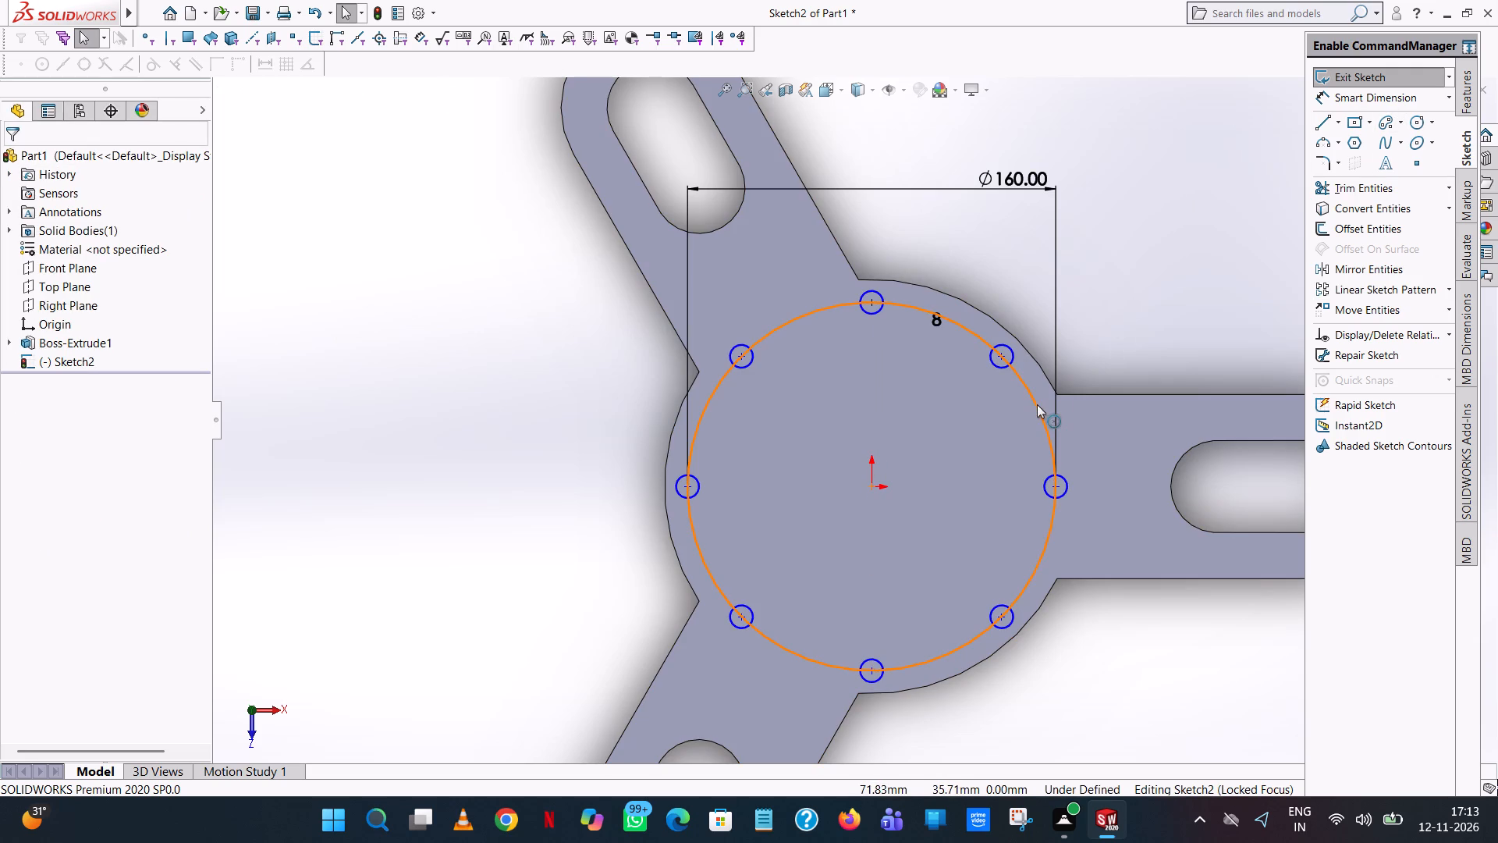
right_click(1037, 404)
left_click(1069, 380)
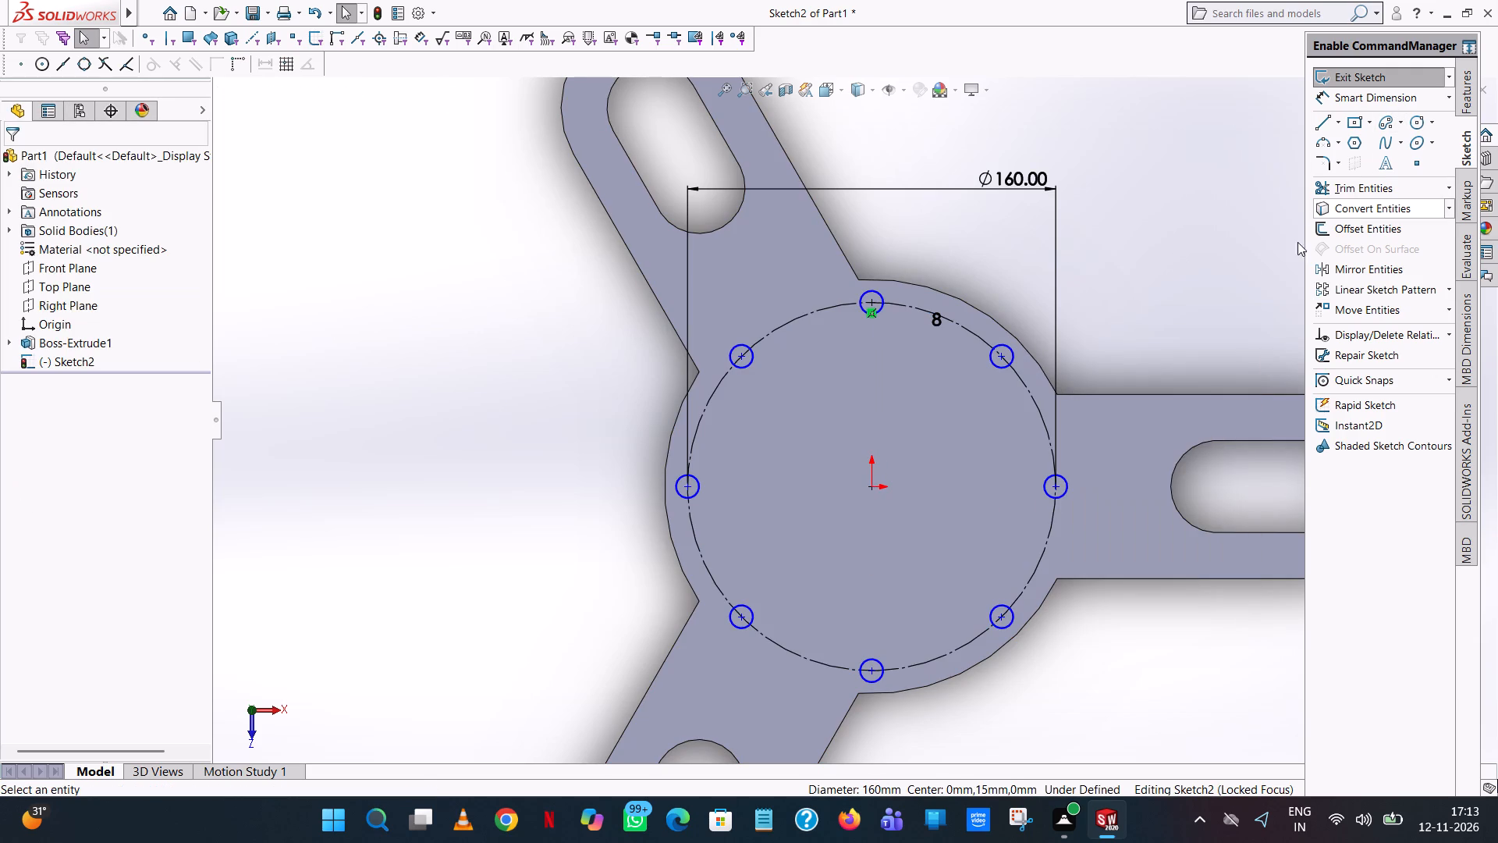
Dimension the diameter of the uppermost small circle and place the dimension above the hub.
left_click(1375, 98)
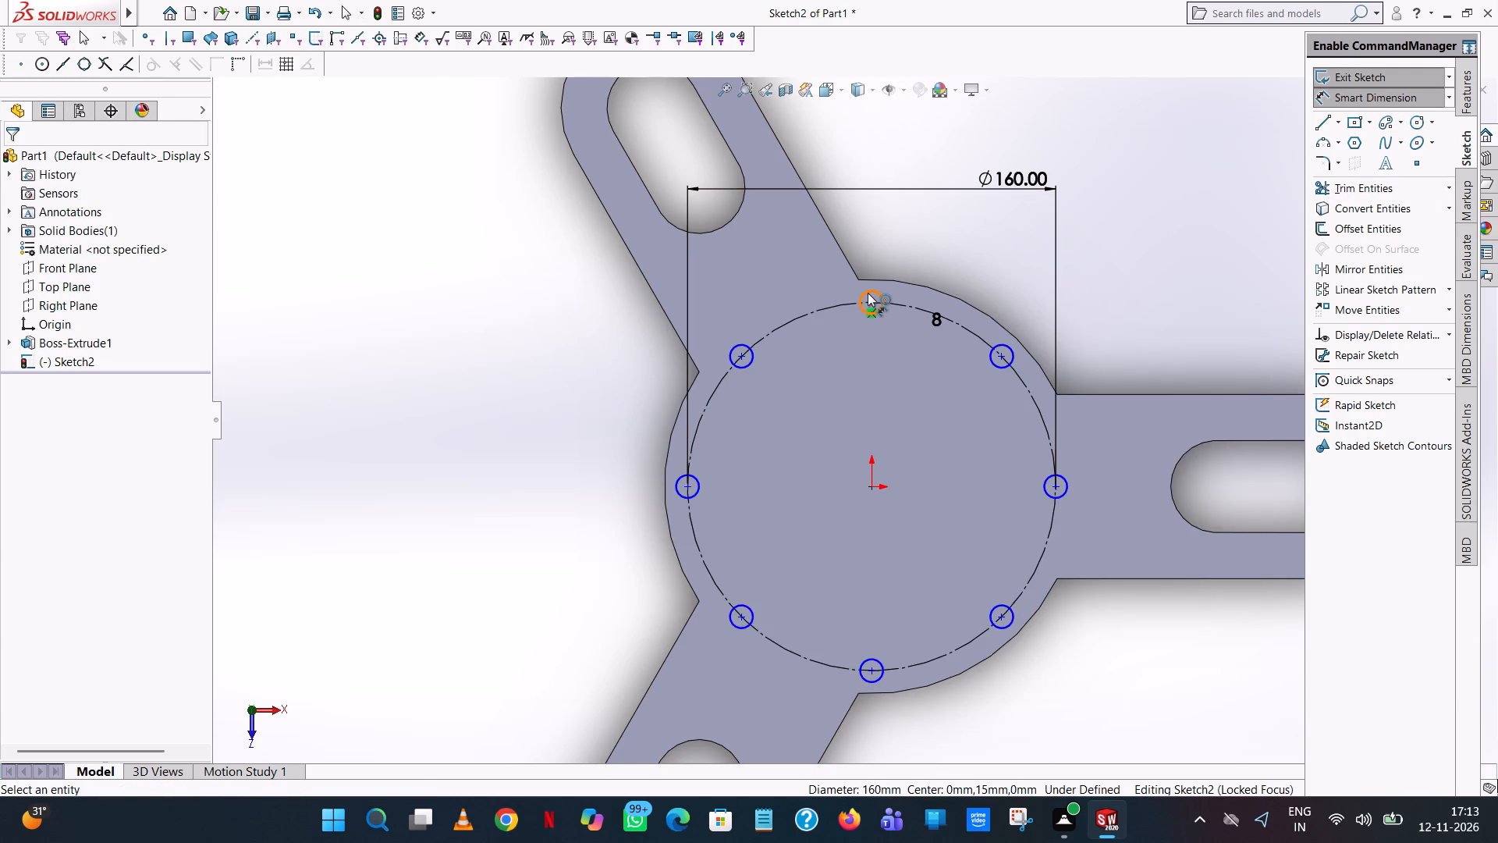
left_click(868, 293)
left_click(928, 183)
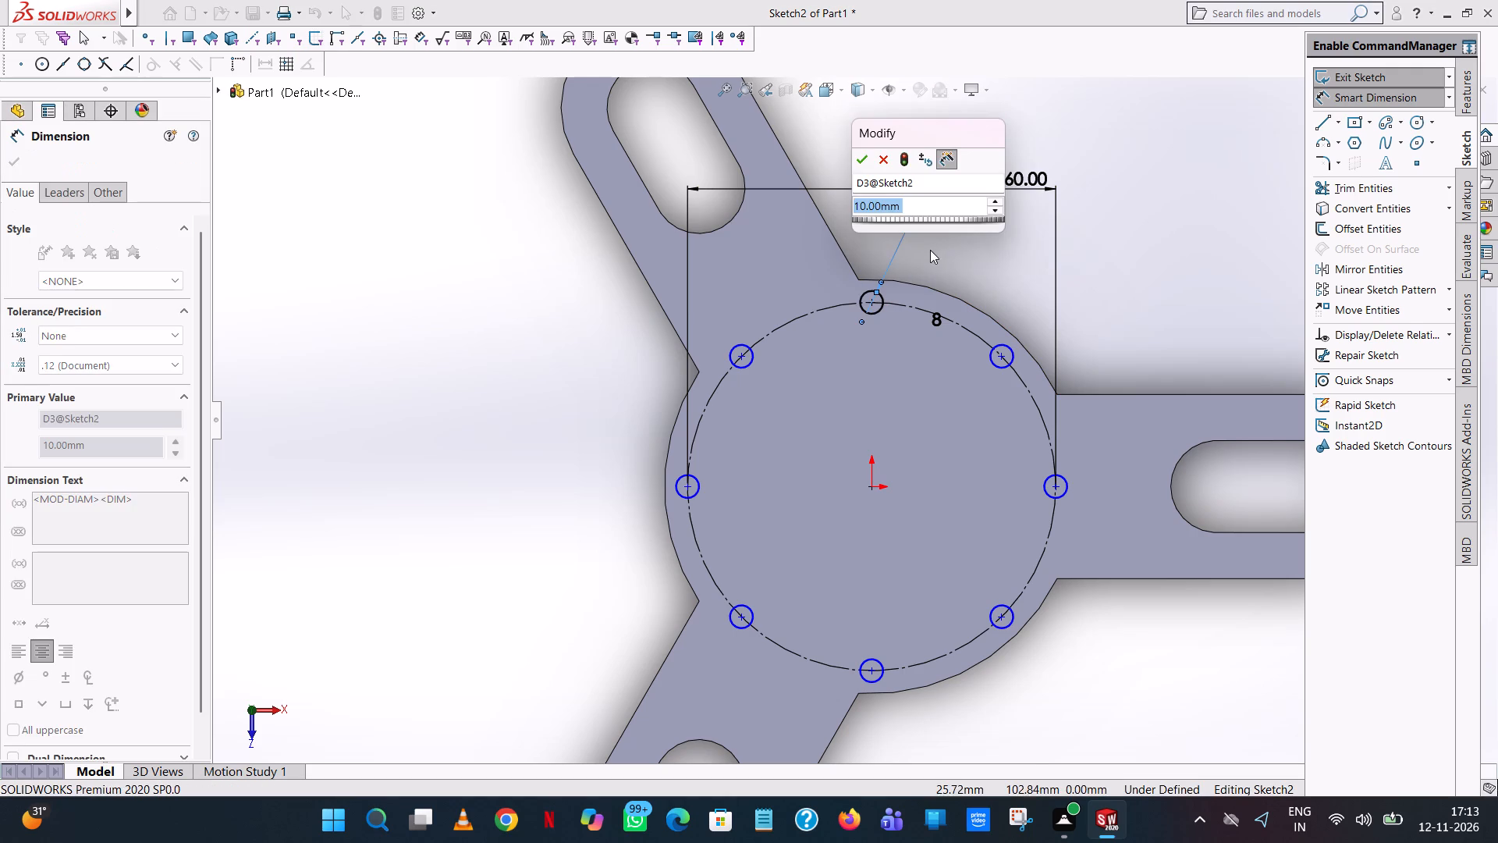
left_click(864, 152)
left_click(999, 250)
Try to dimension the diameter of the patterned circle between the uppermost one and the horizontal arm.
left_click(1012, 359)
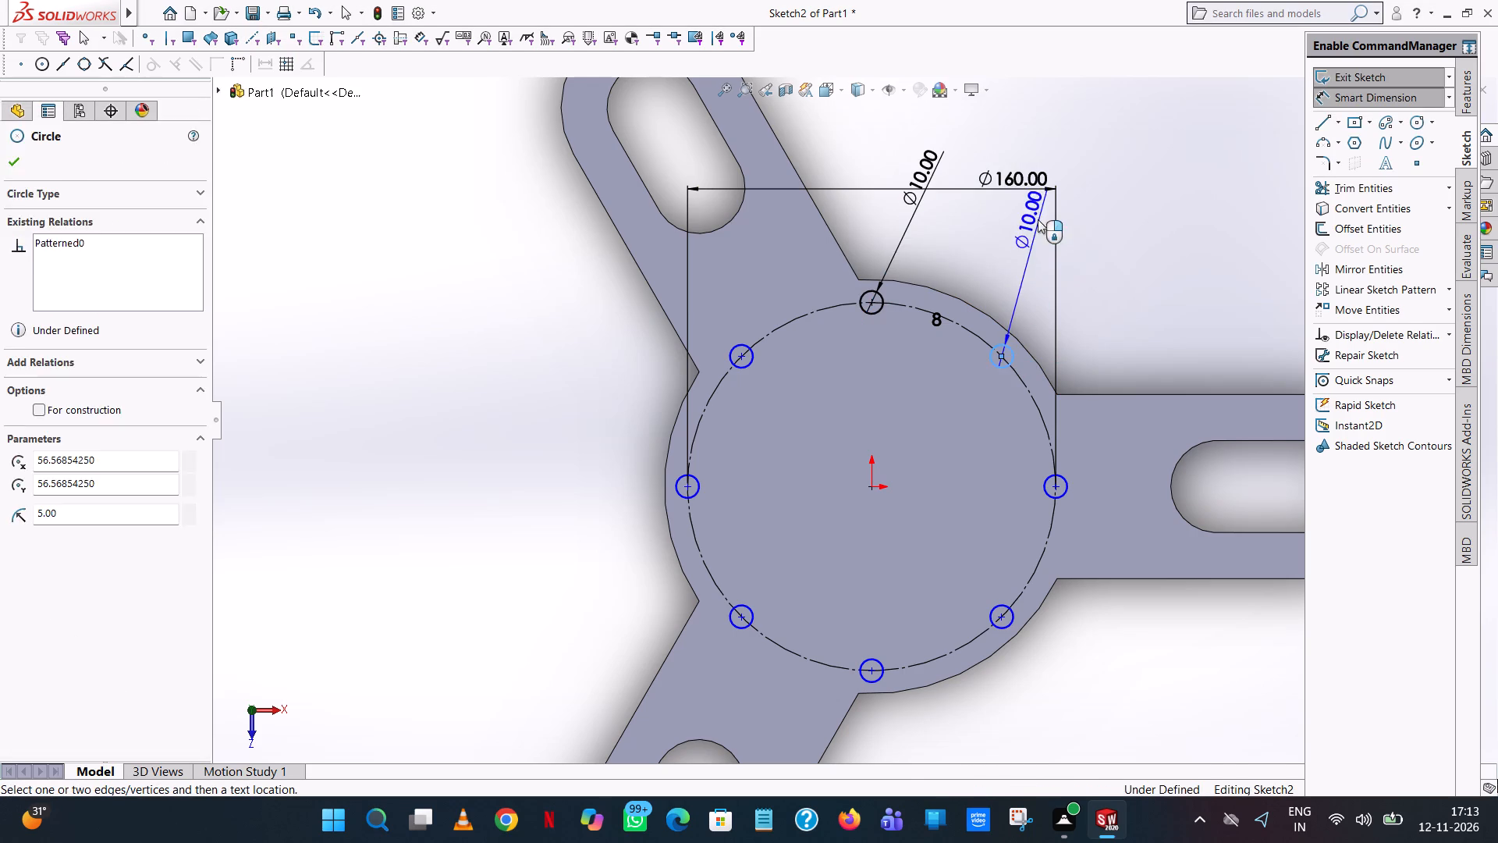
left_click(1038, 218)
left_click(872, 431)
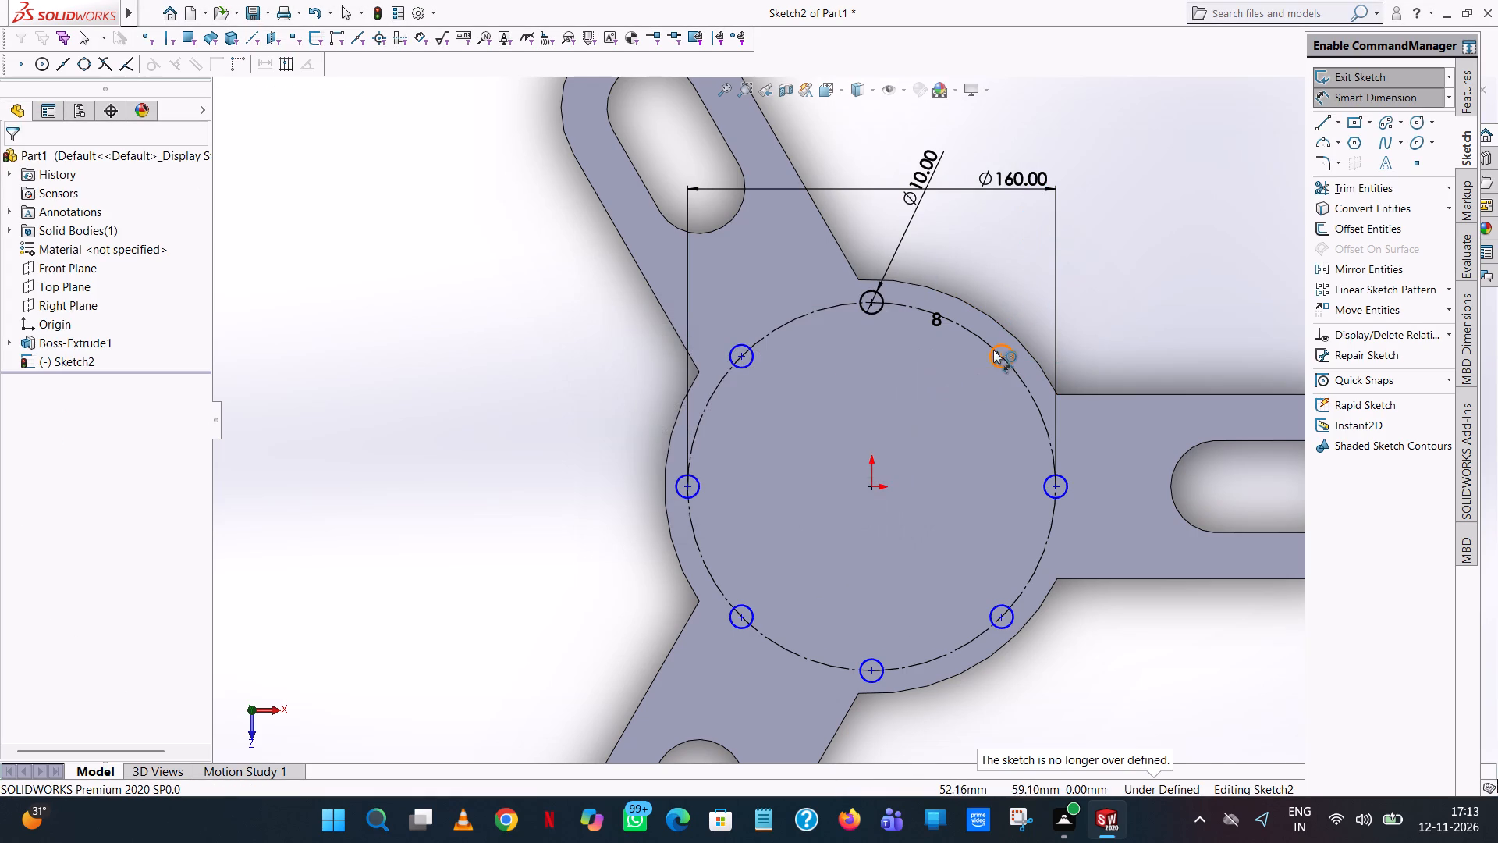
Dimension the horizontal distance from the origin to the centre of the patterned circle just above the horizontal arm.
left_click(1002, 356)
left_click(869, 483)
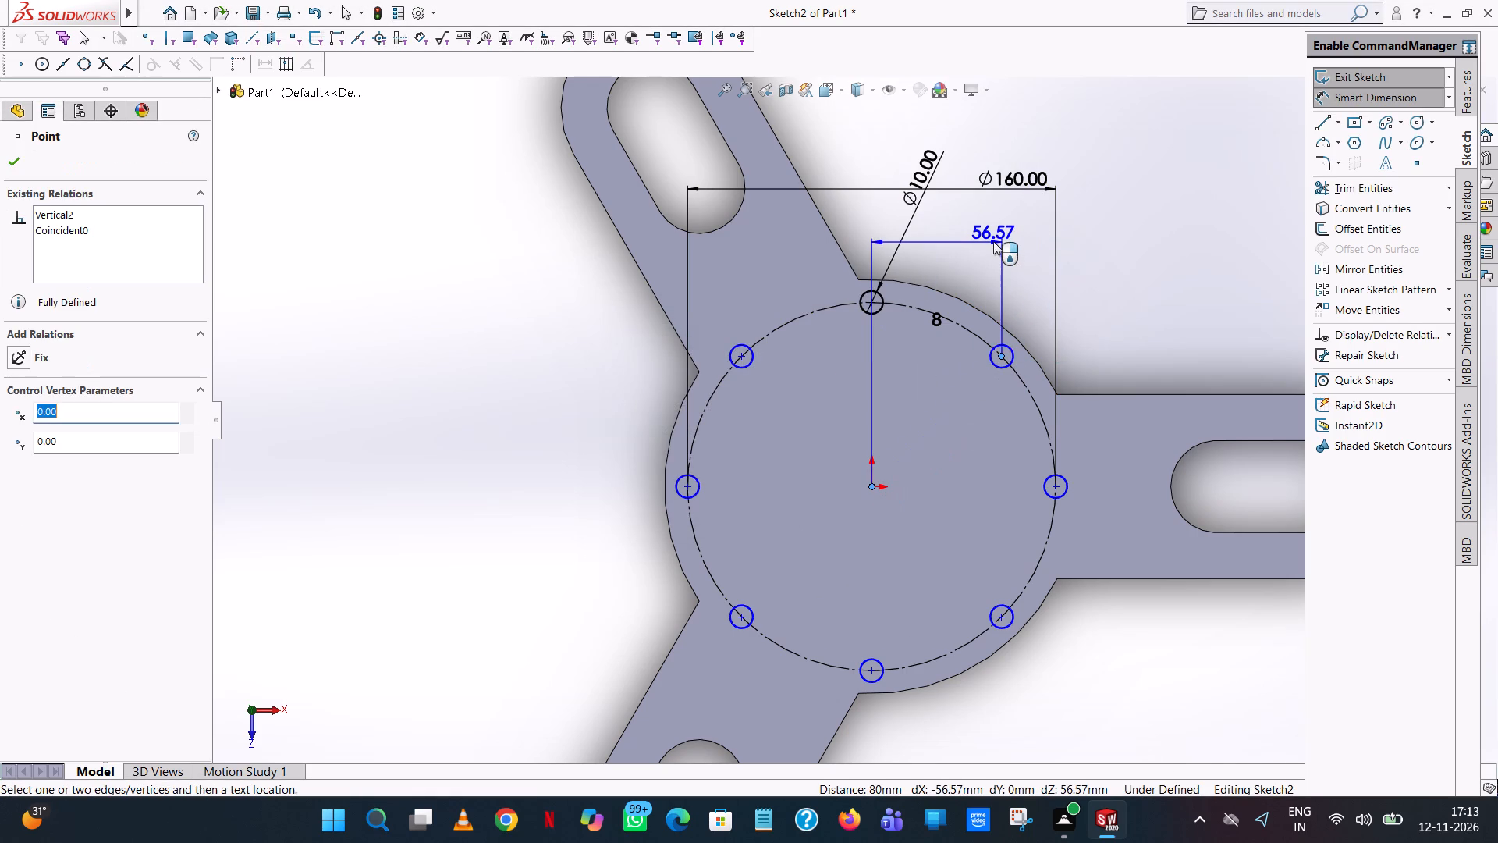
left_click(993, 241)
left_click(932, 212)
left_click(1127, 185)
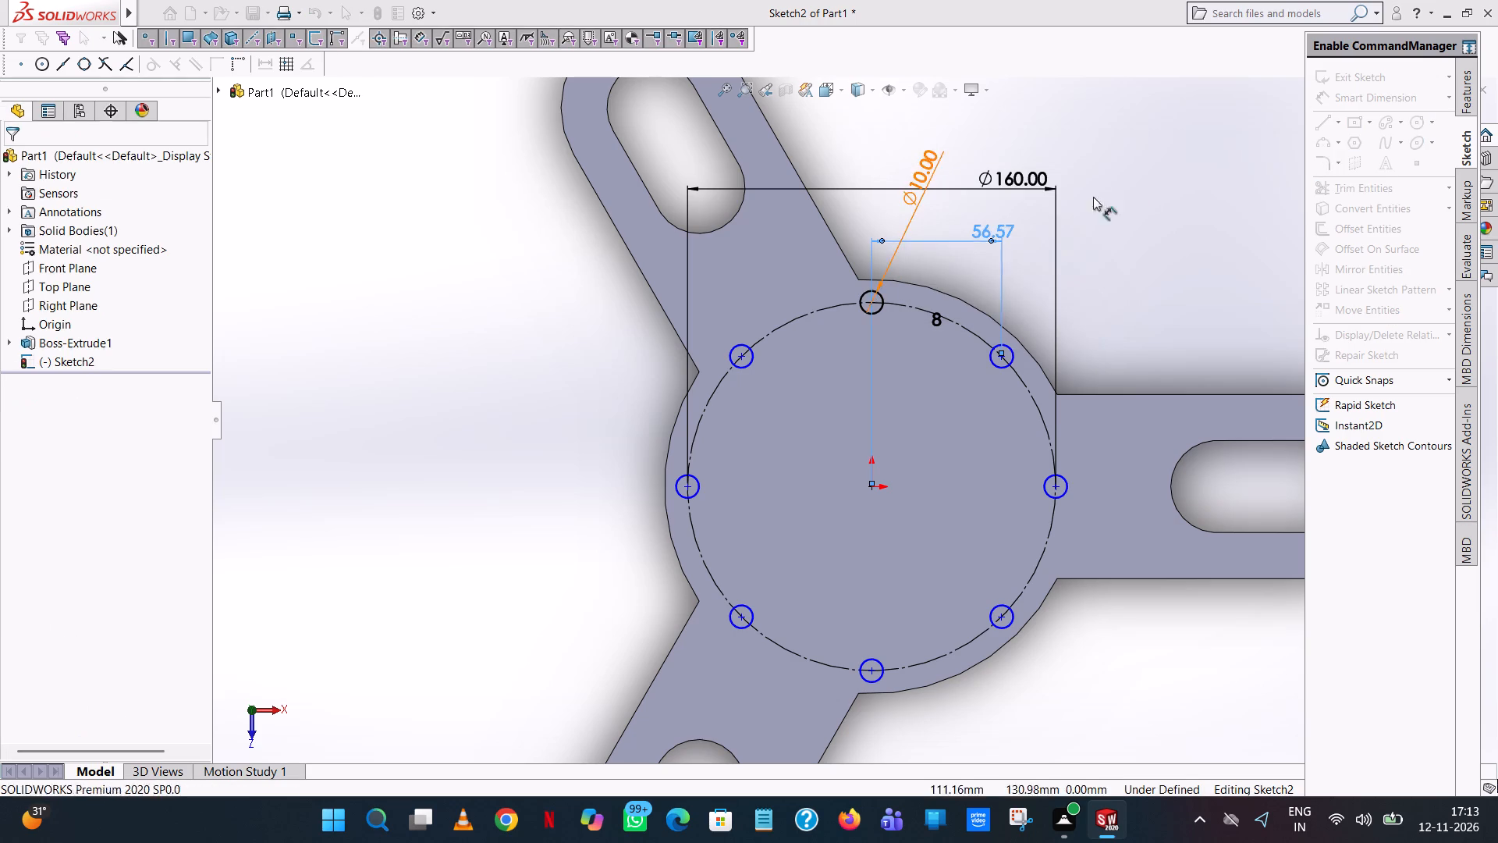
Dimension the vertical distance from the origin to the centre of that same patterned circle, placing it over the horizontal arm.
left_click(874, 485)
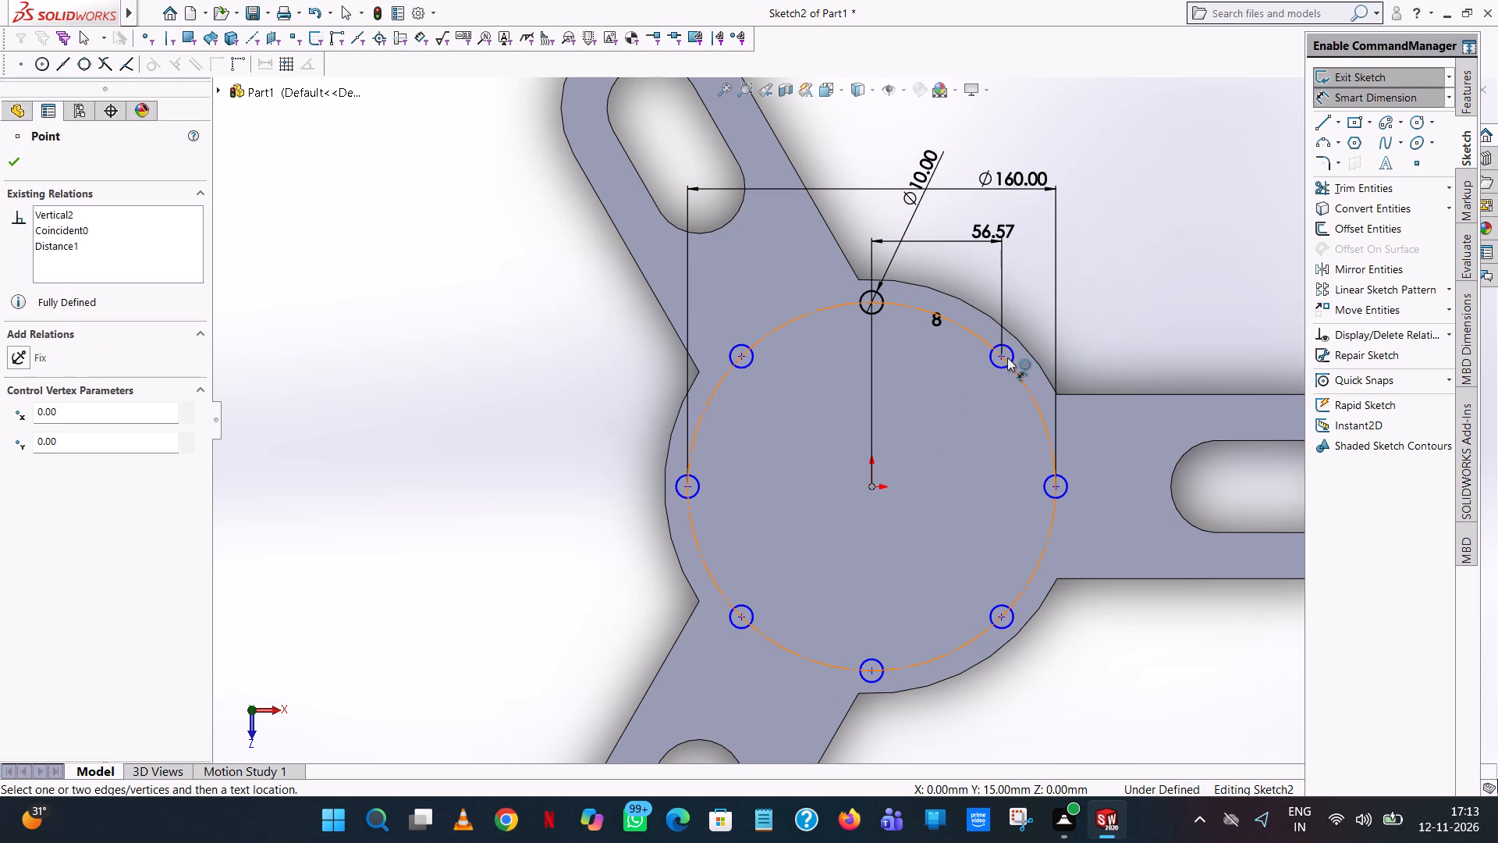
left_click(1004, 357)
left_click(1171, 429)
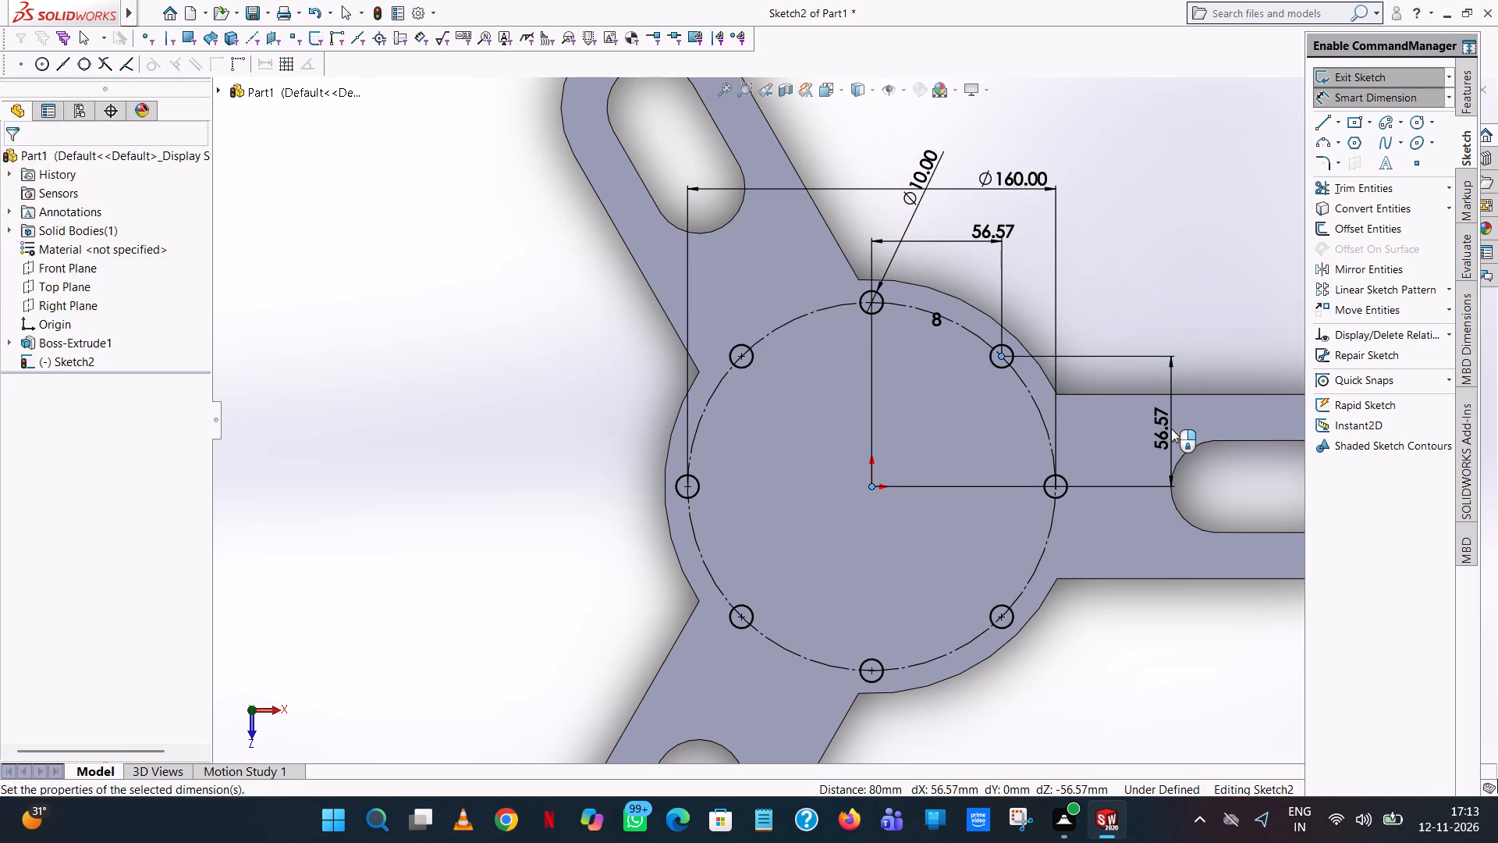
left_click(1102, 404)
left_click(1064, 276)
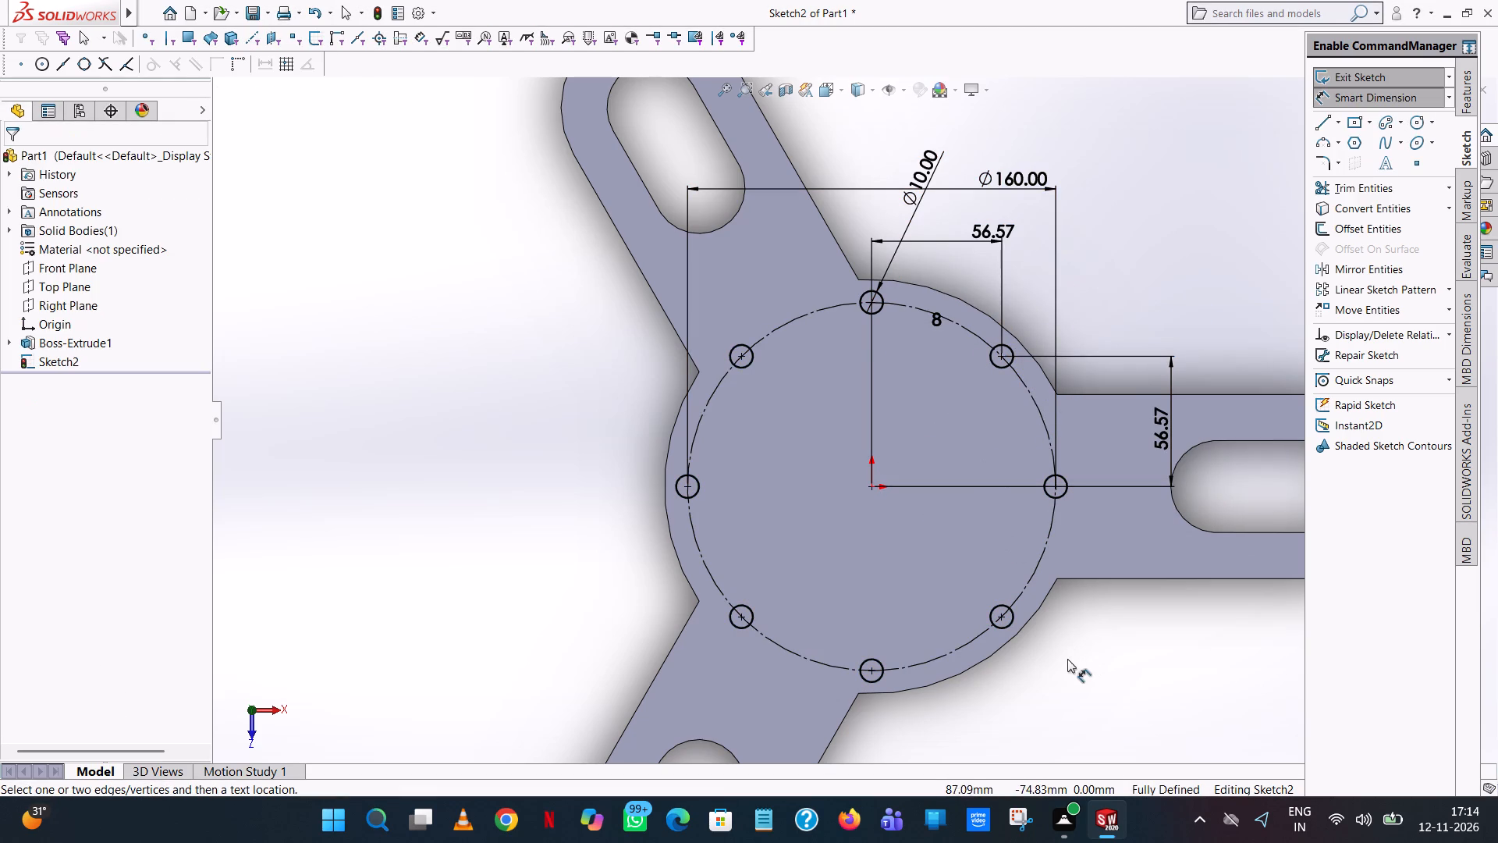
Cut-extrude the eight small bolt-circle holes through the base as a blind cut 62 mm deep.
middle_click_drag(1066, 659, 1049, 504)
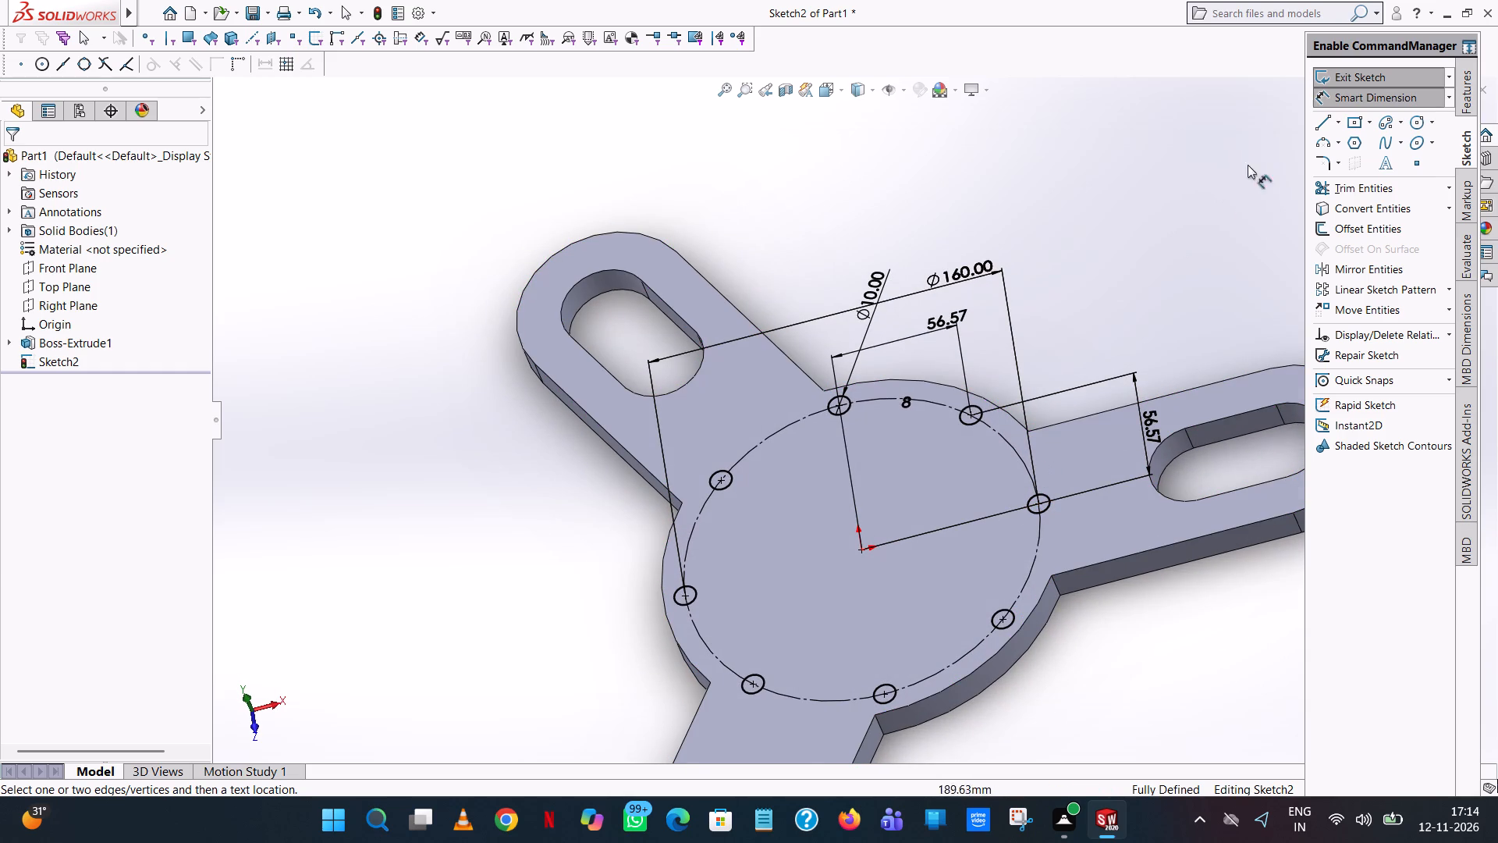
left_click(1461, 97)
left_click(1389, 182)
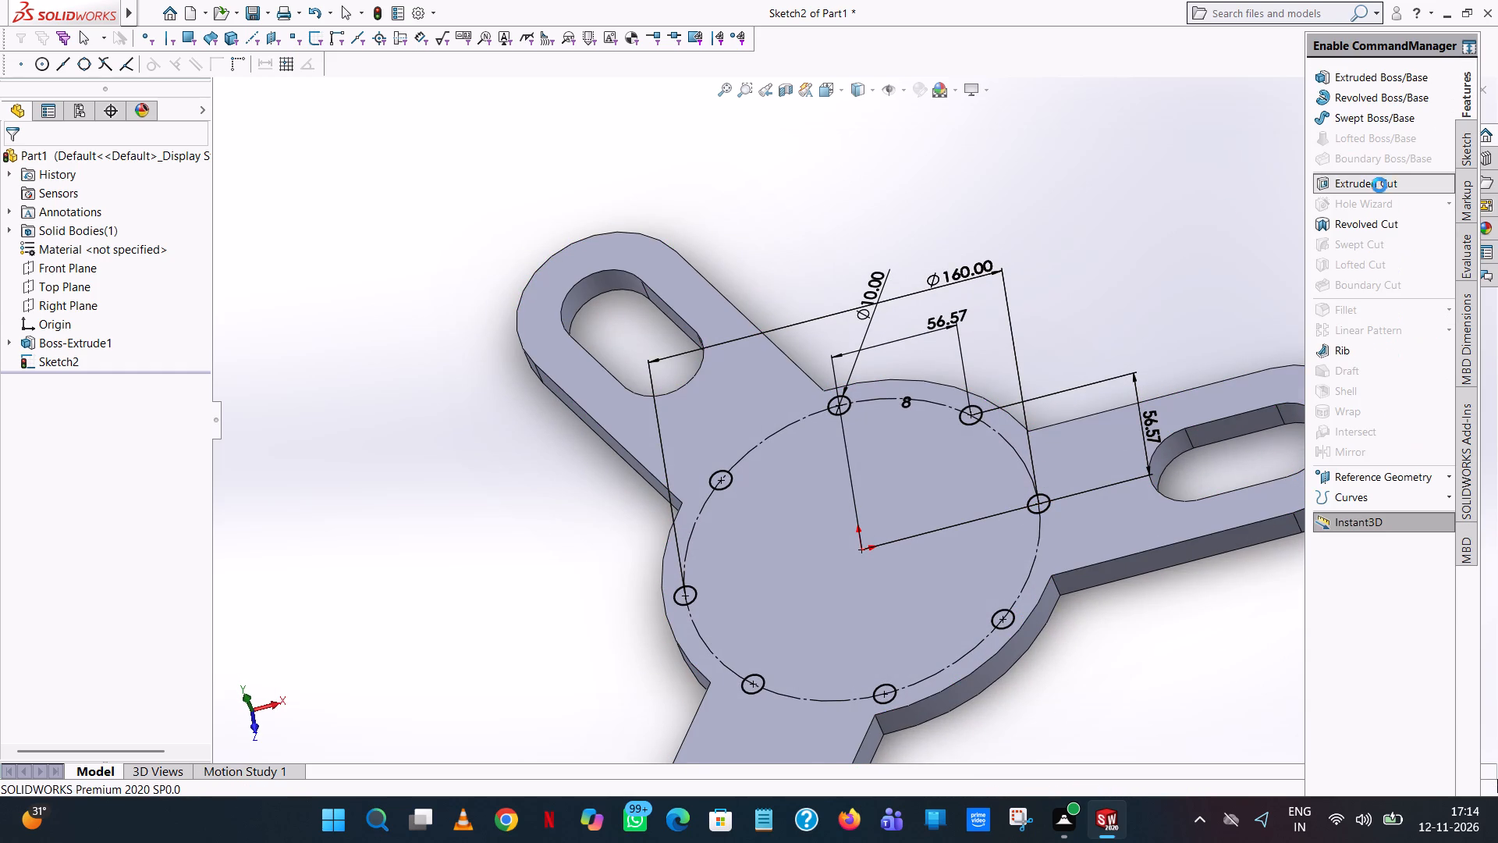
scroll(1056, 646, "up", 1)
middle_click_drag(1046, 640, 1040, 393)
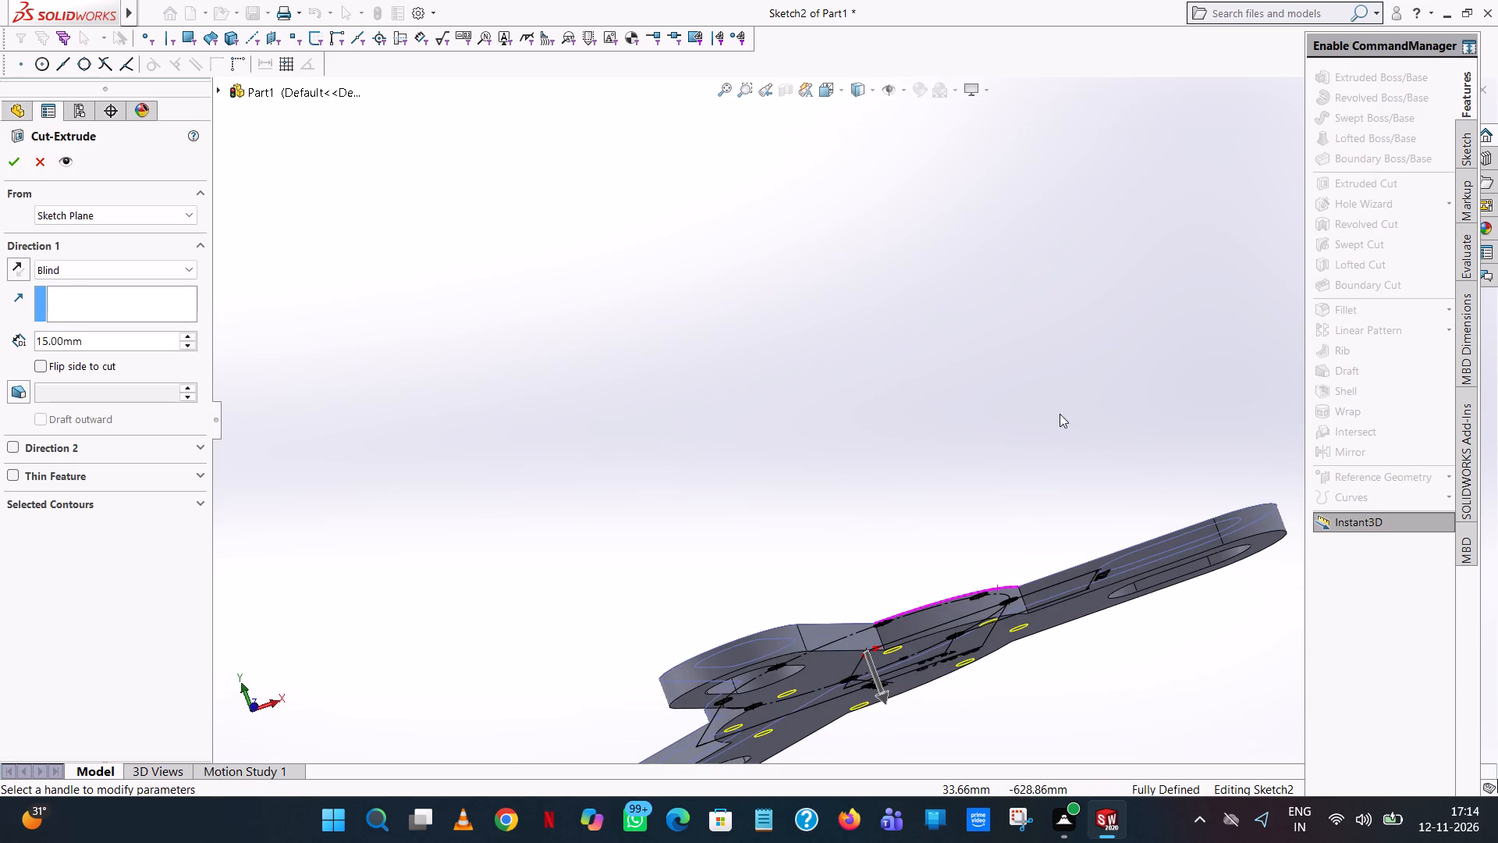
left_click_drag(886, 702, 920, 759)
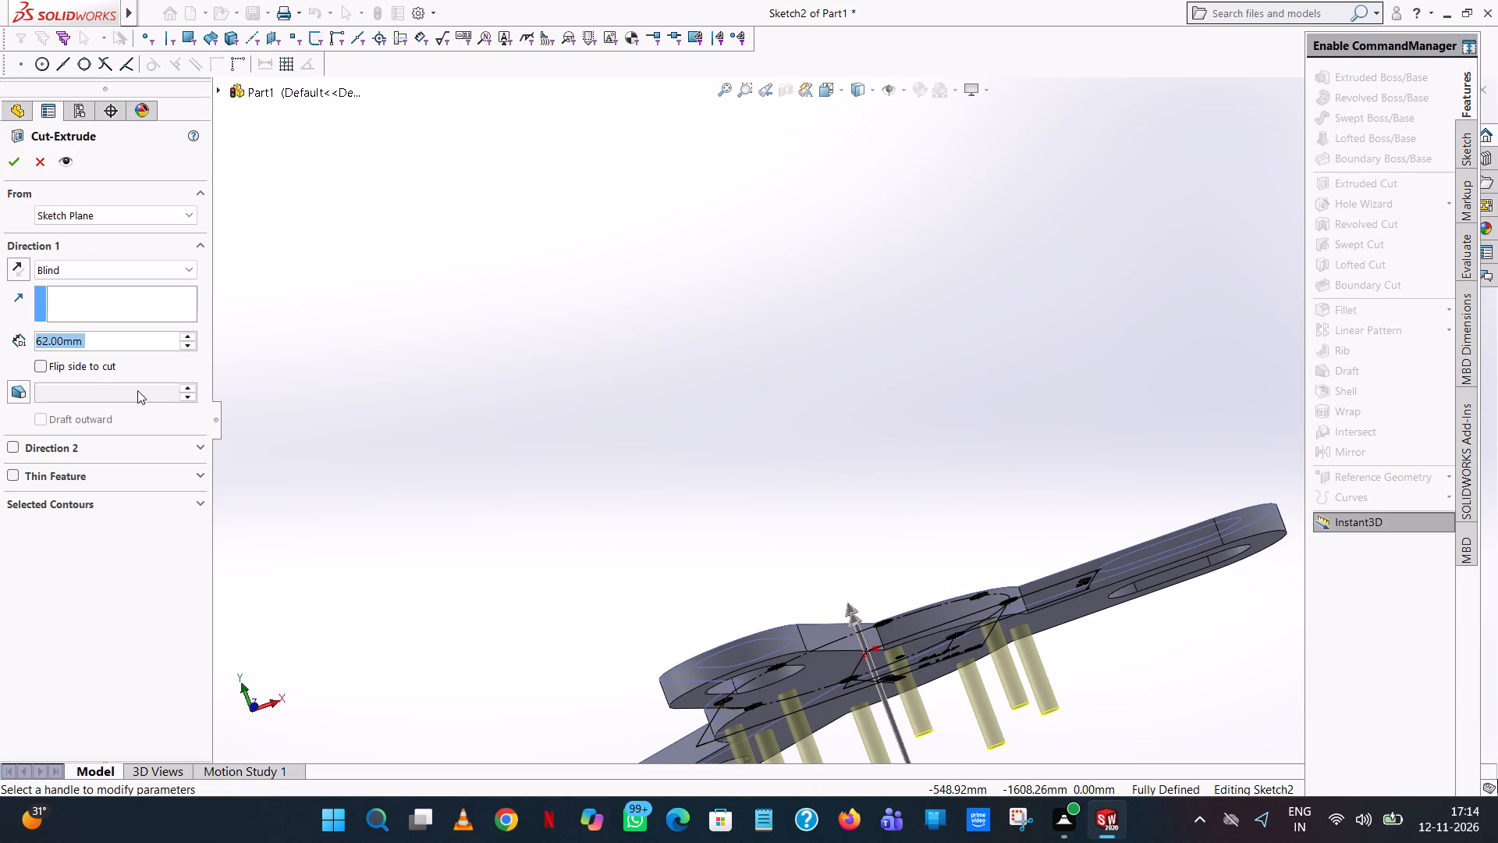
left_click(15, 156)
left_click(800, 300)
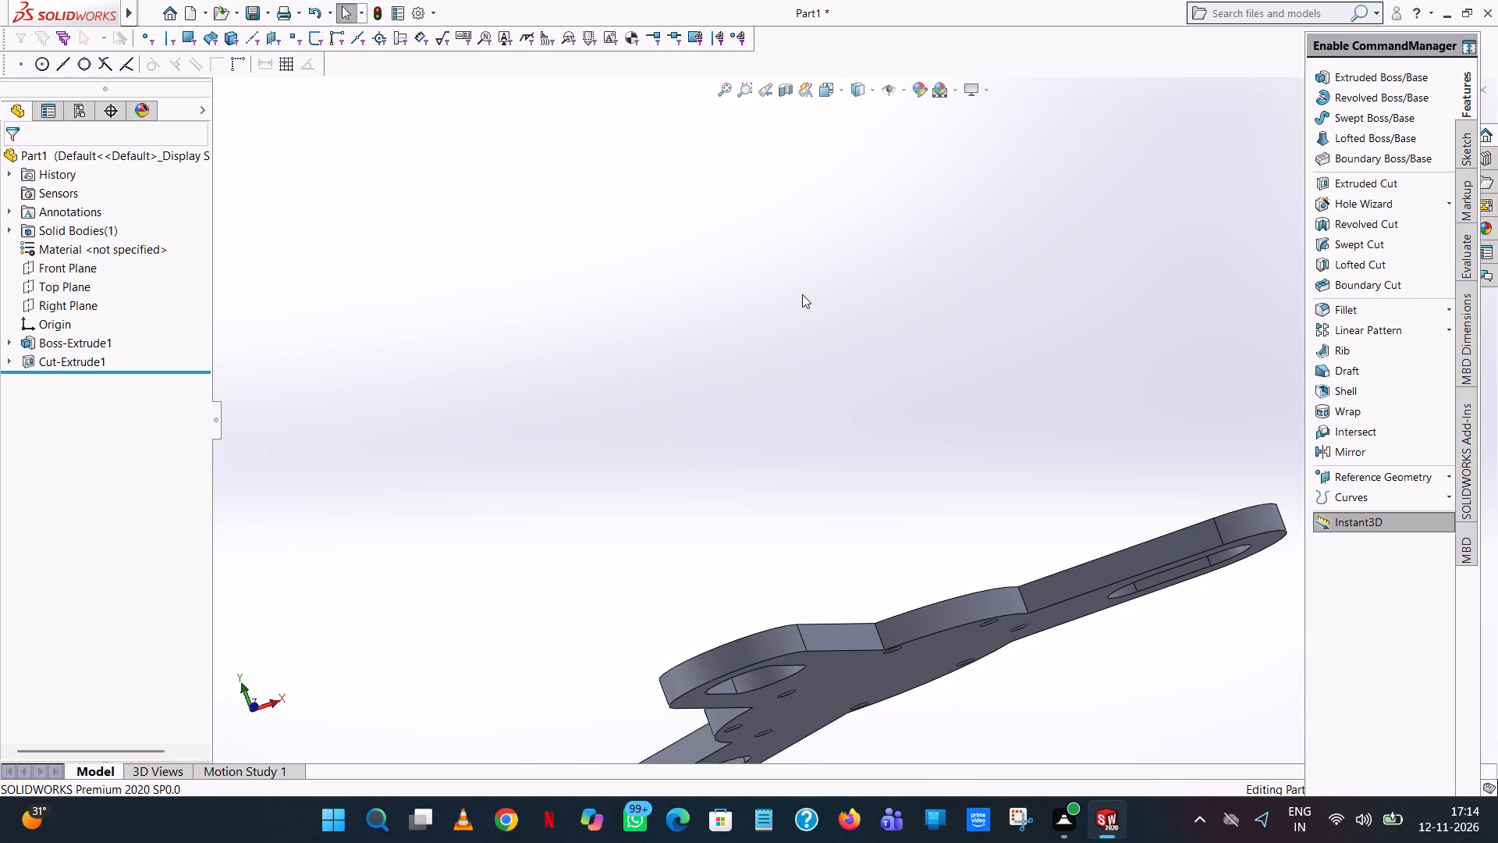
Start an extruded boss sketch on the base's top face and draw a 65 mm radius circle centred on the origin.
scroll(907, 507, "up", 2)
middle_click_drag(907, 507, 948, 767)
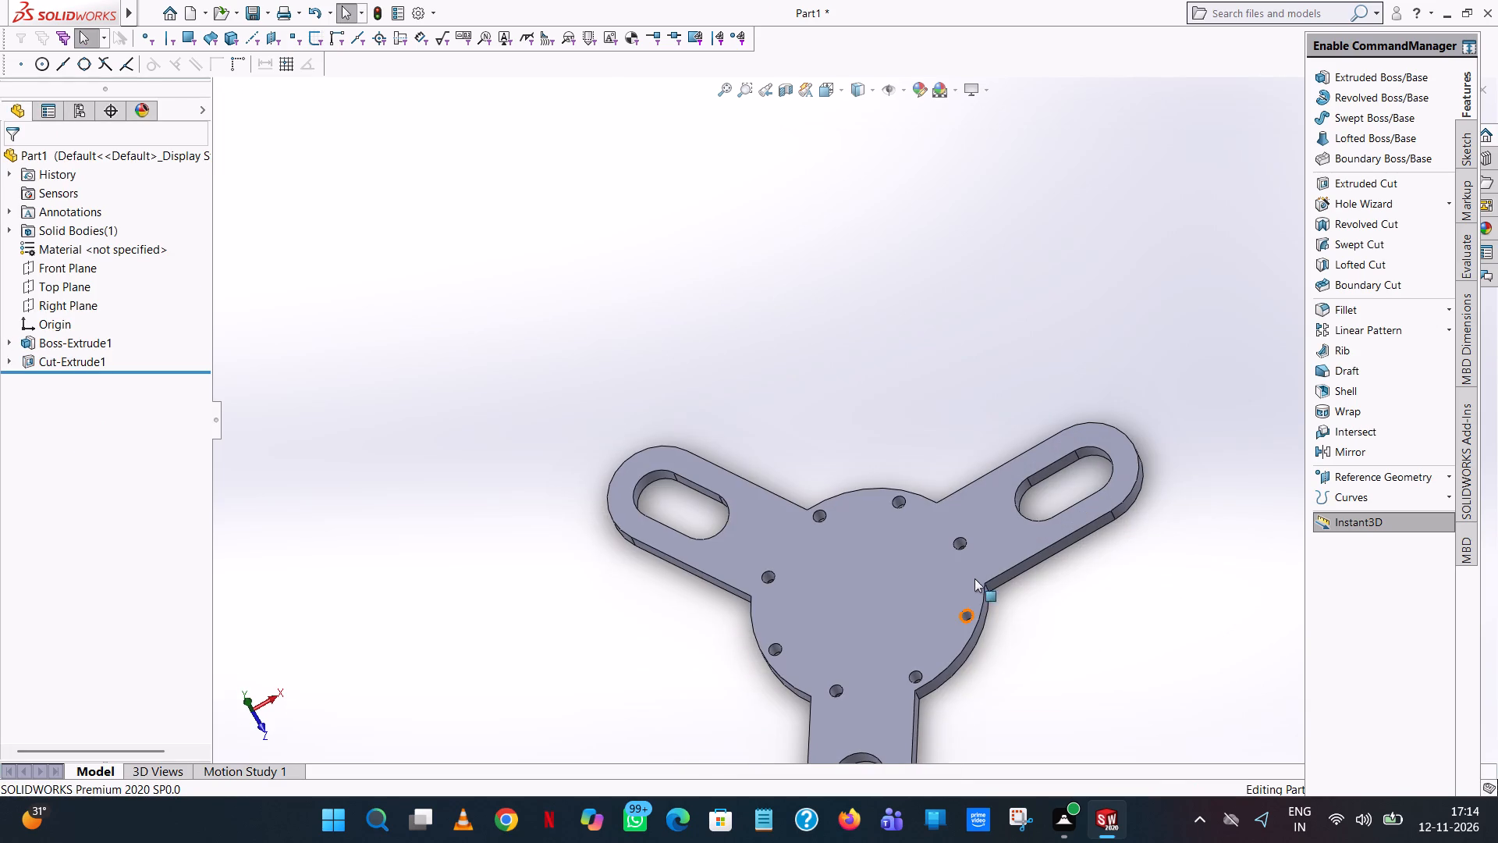
middle_click_drag(968, 567, 994, 662)
scroll(1004, 672, "down", 1)
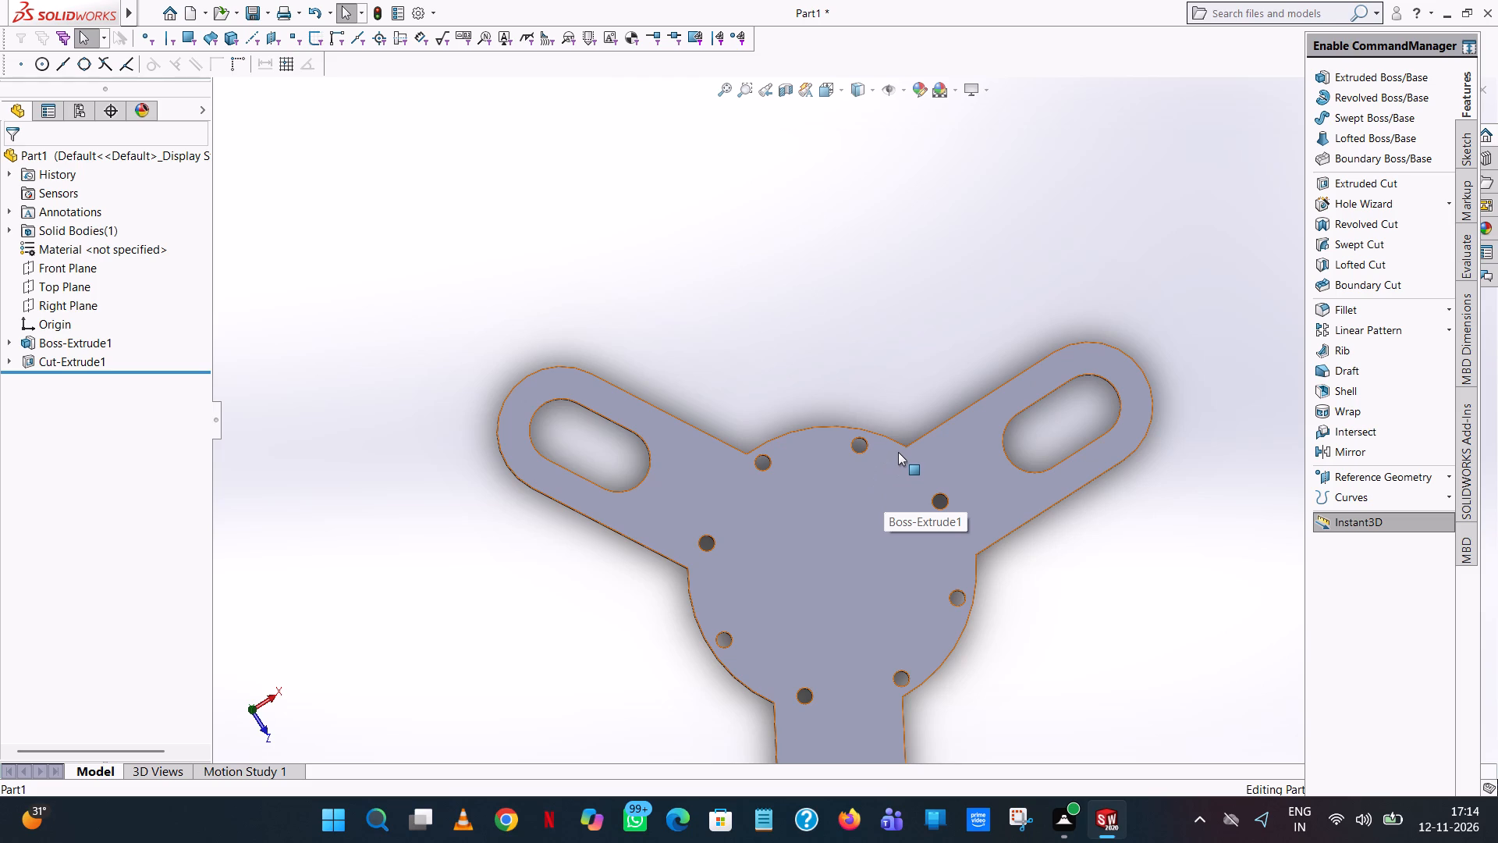
left_click(1399, 74)
left_click(809, 557)
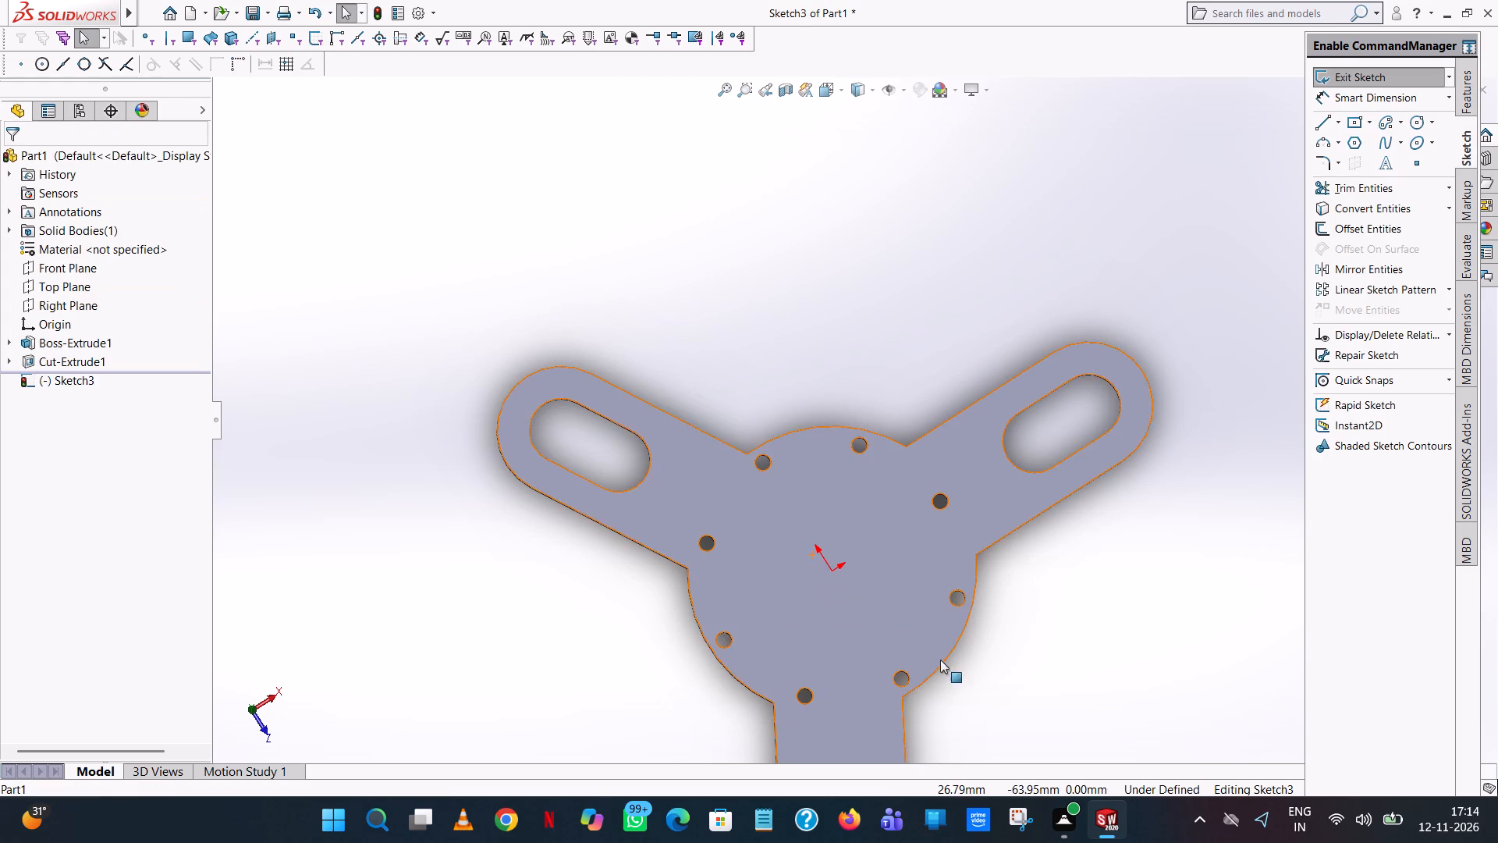
middle_click_drag(946, 671, 972, 653)
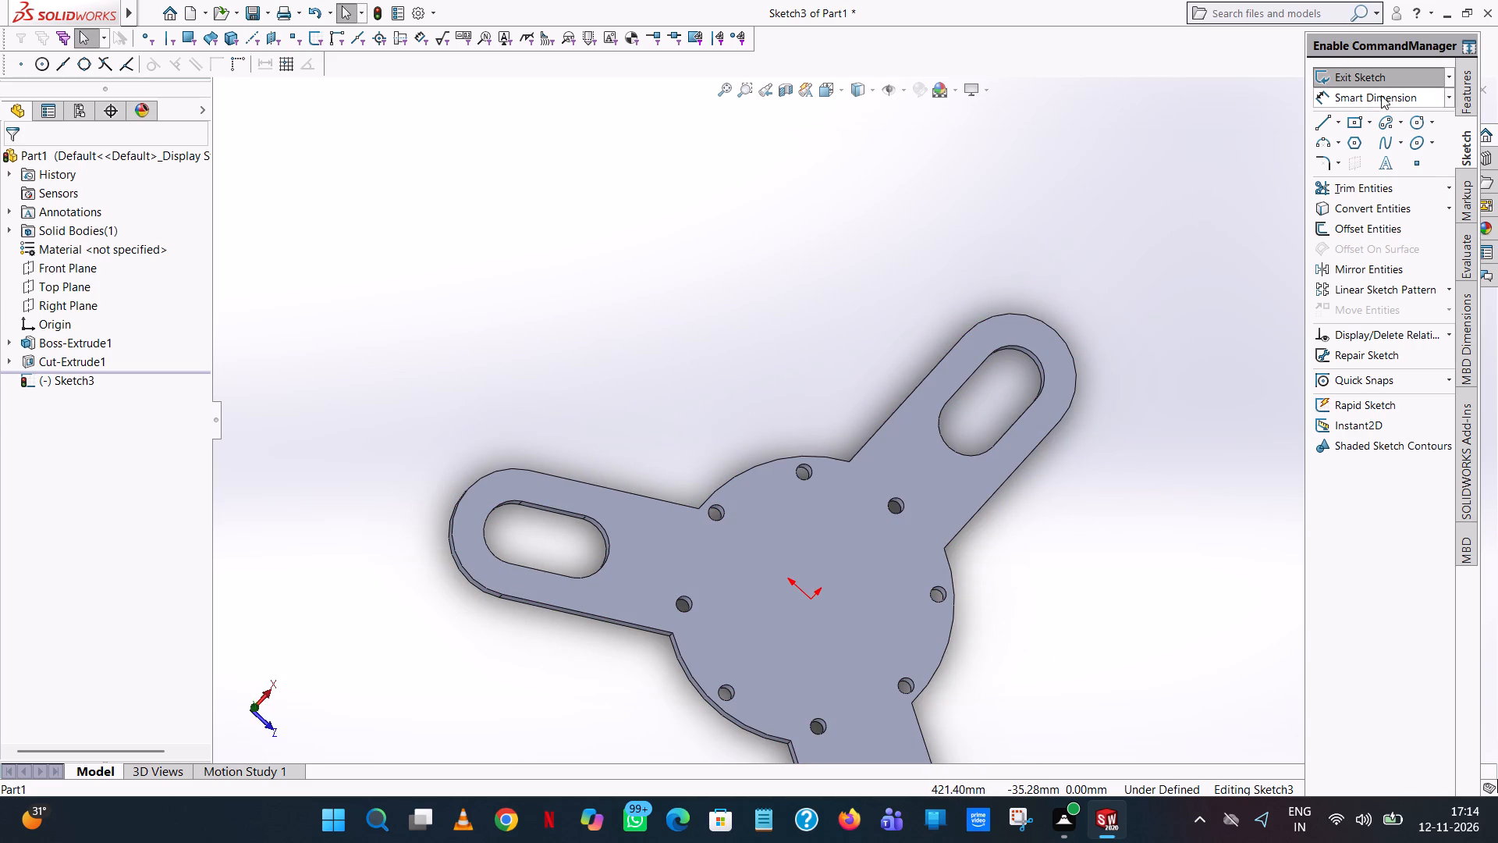
left_click(1418, 120)
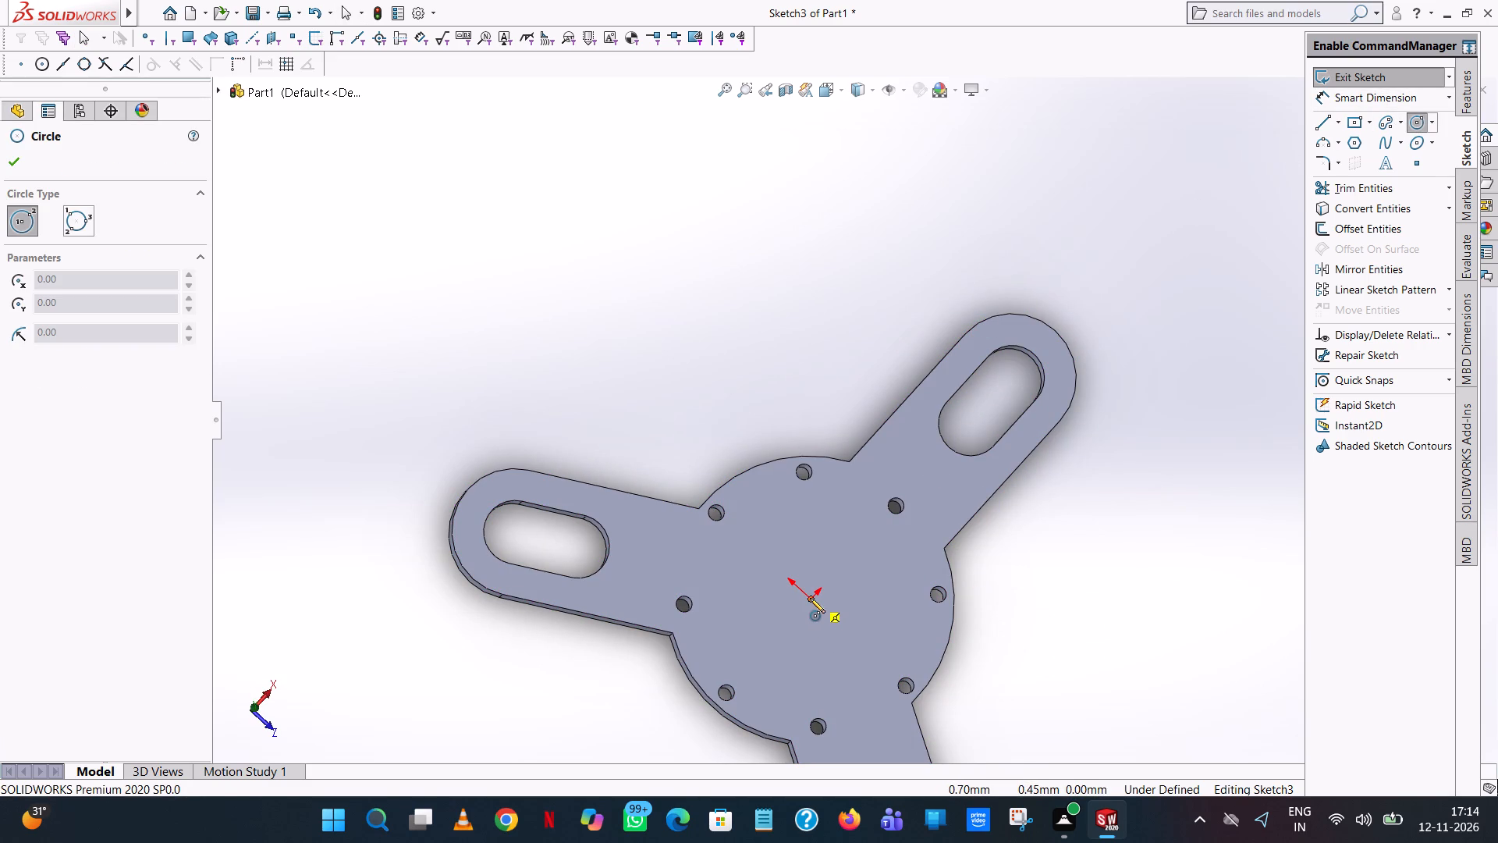
left_click(810, 598)
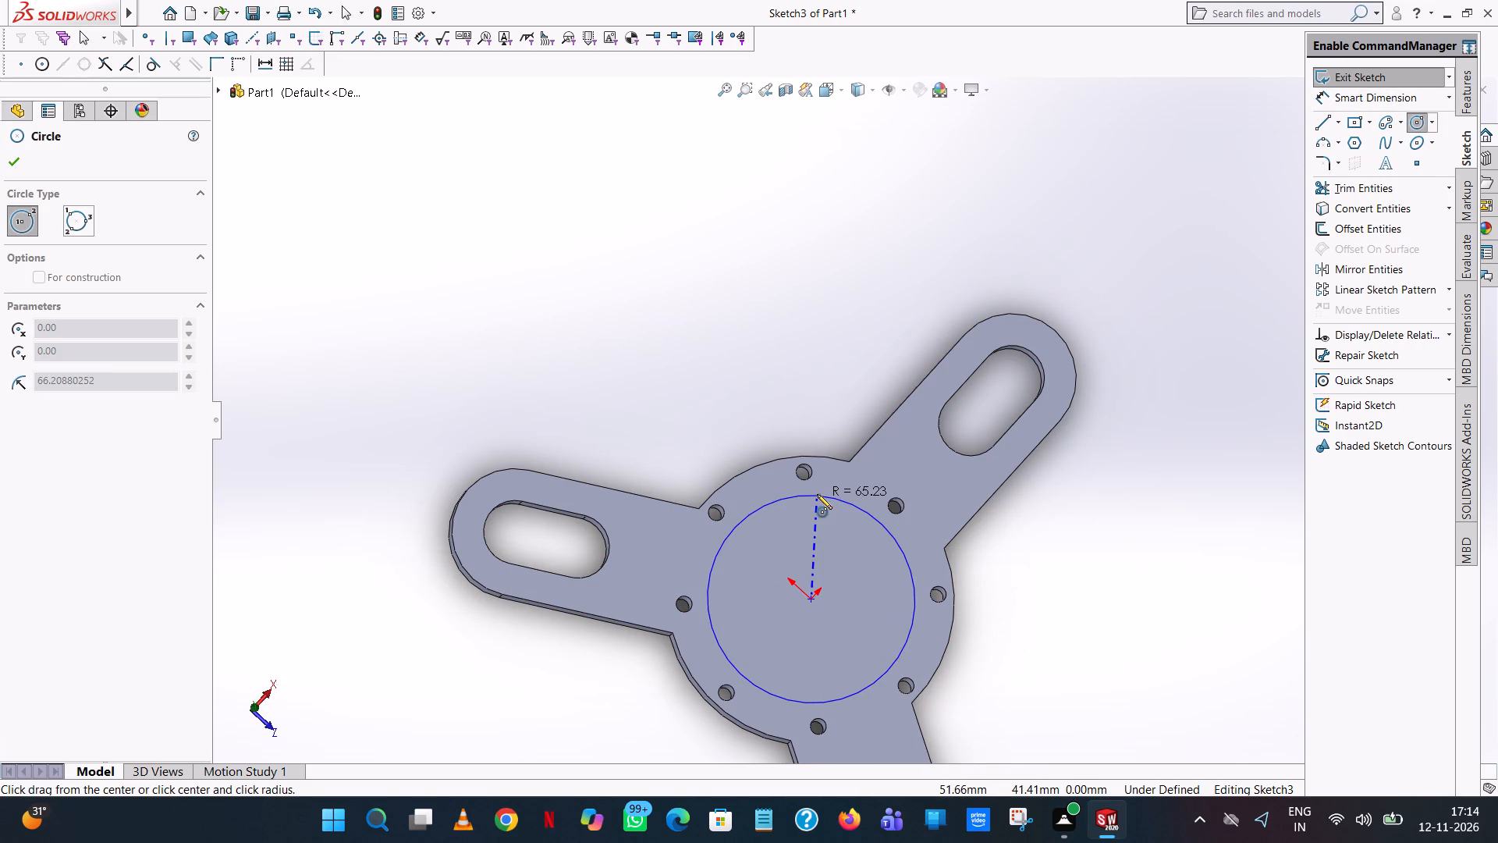
left_click(817, 494)
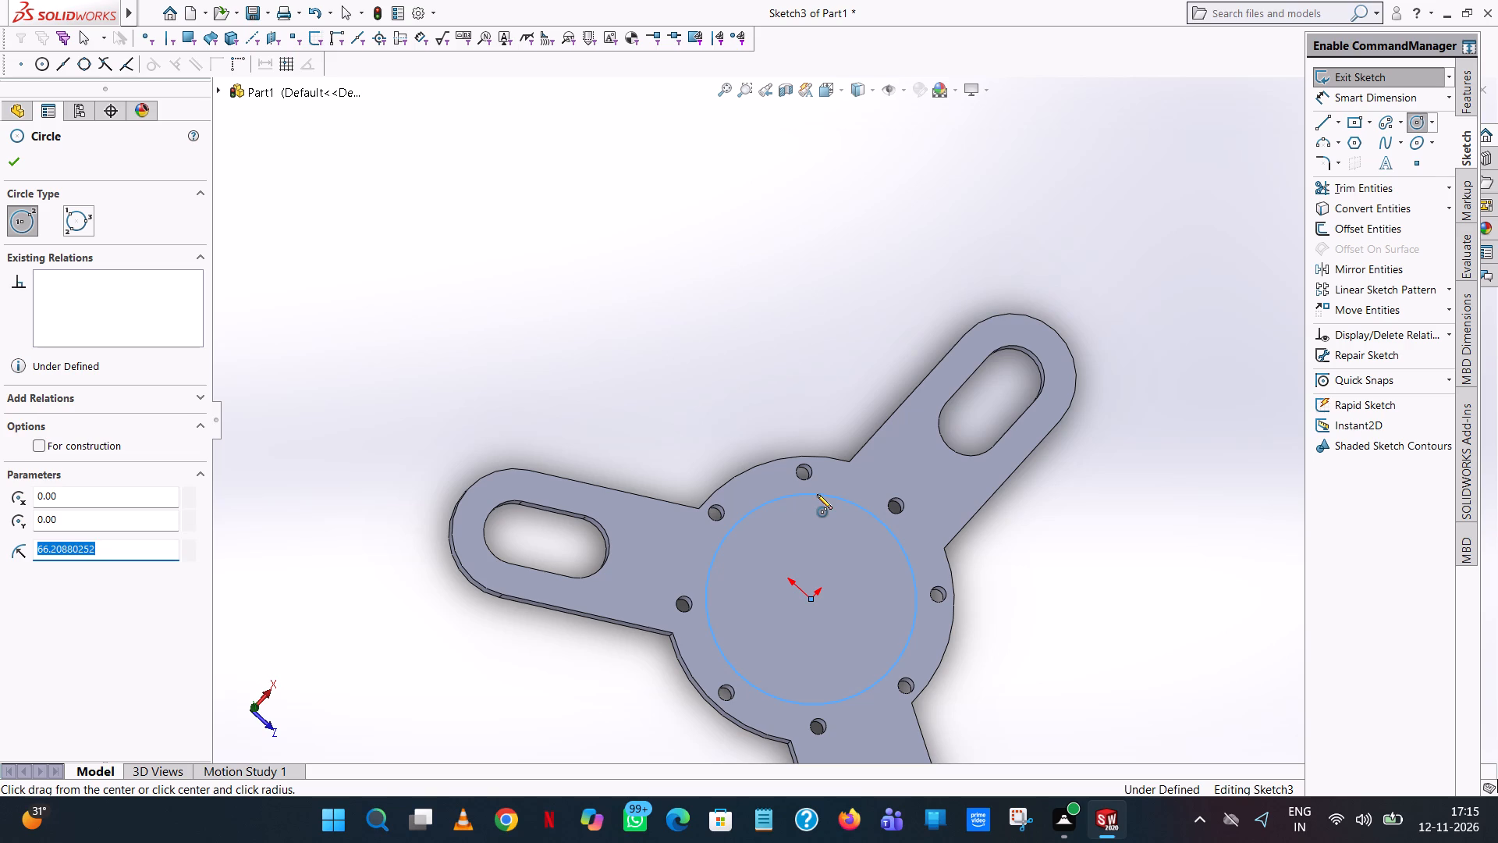
type("65")
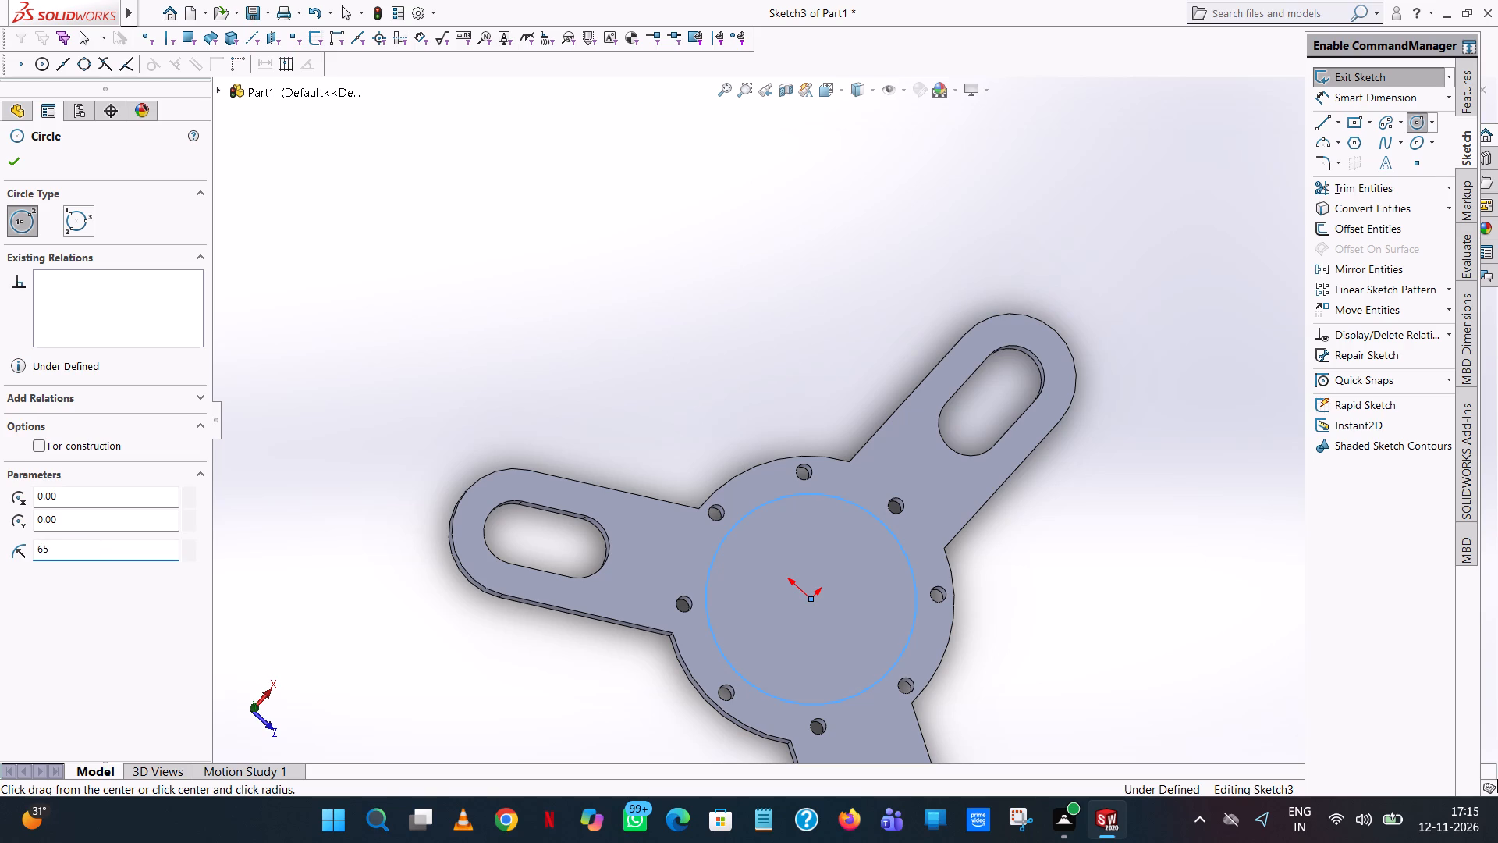
key("Return")
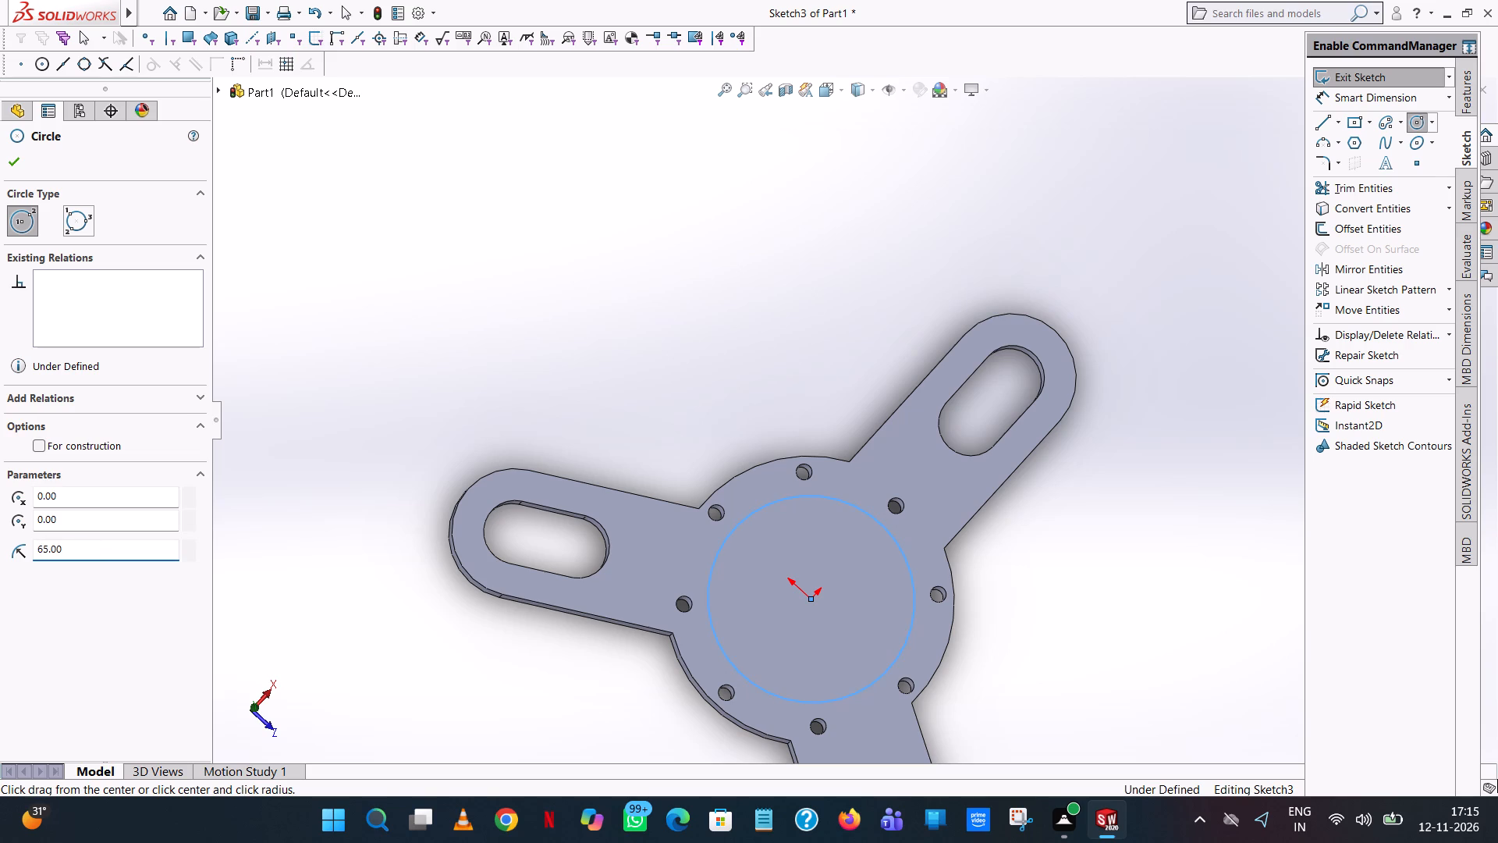
right_click(817, 494)
left_click(853, 500)
left_click(1090, 588)
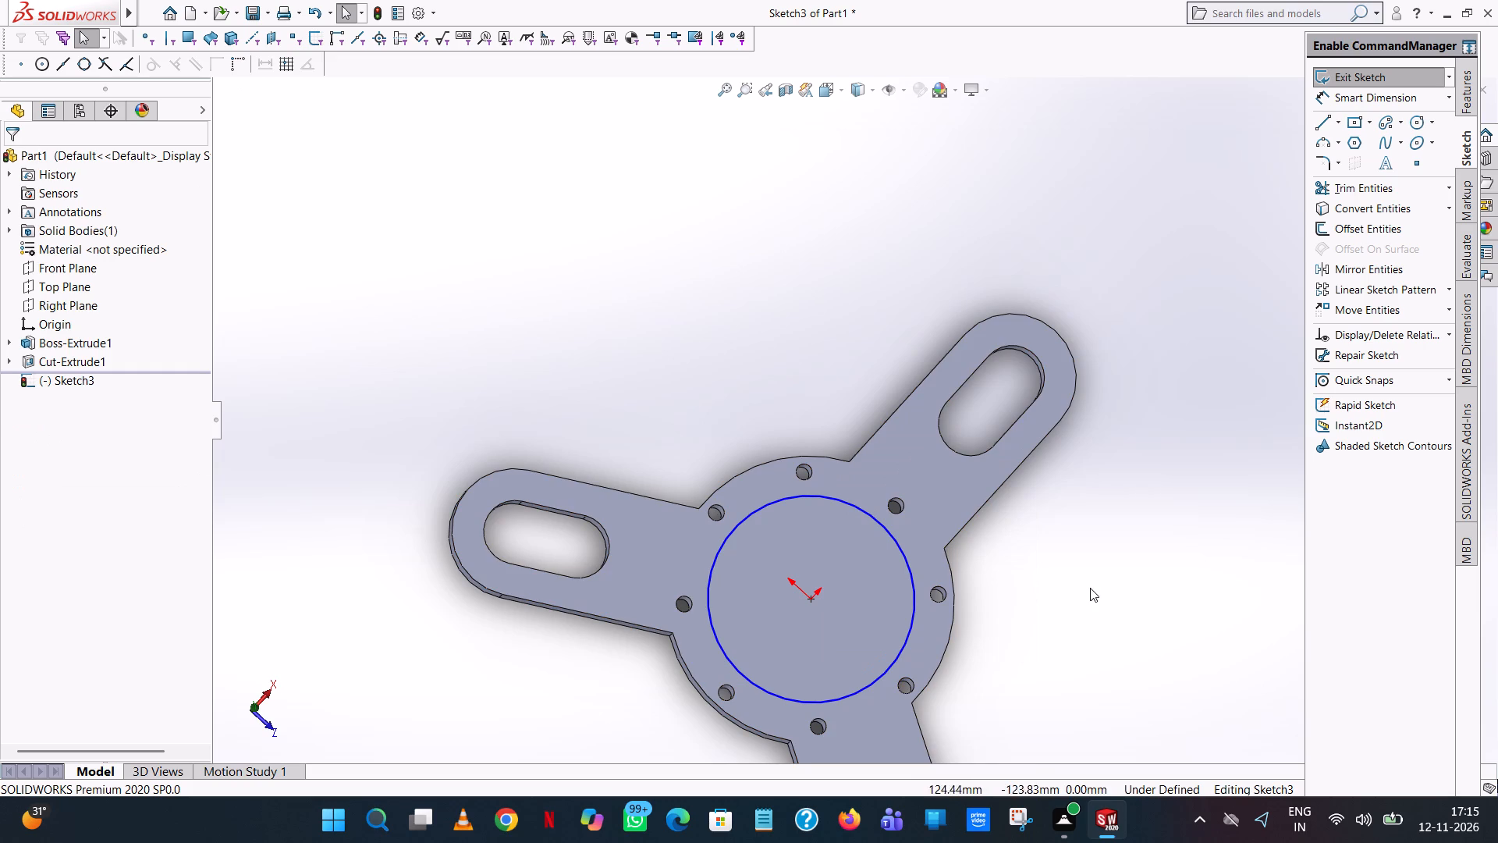
Dimension the diameter of the hub circle and place the dimension outside the base.
left_click(1348, 89)
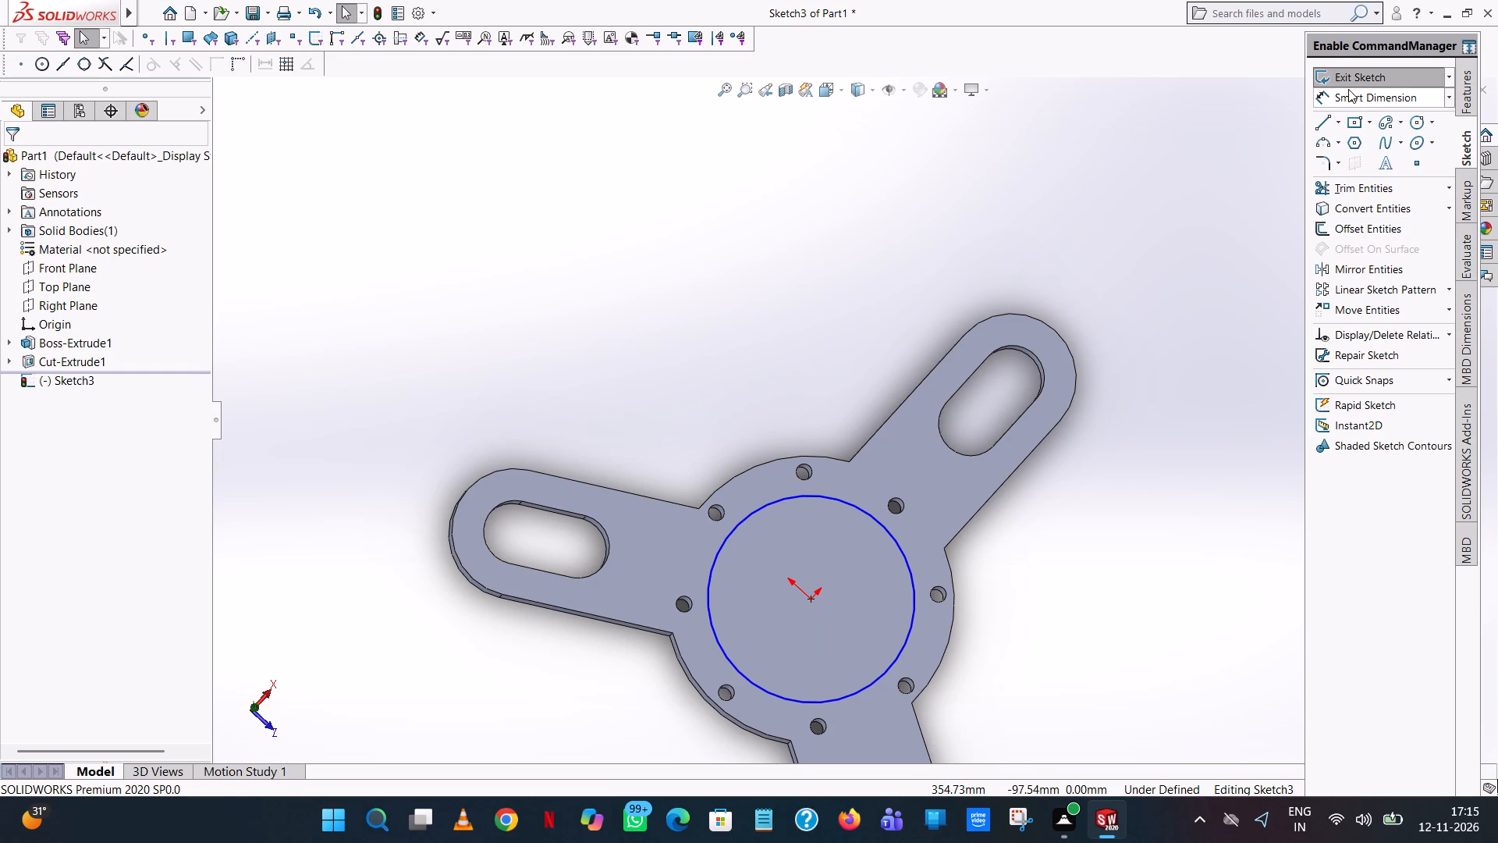
left_click(825, 498)
left_click(792, 256)
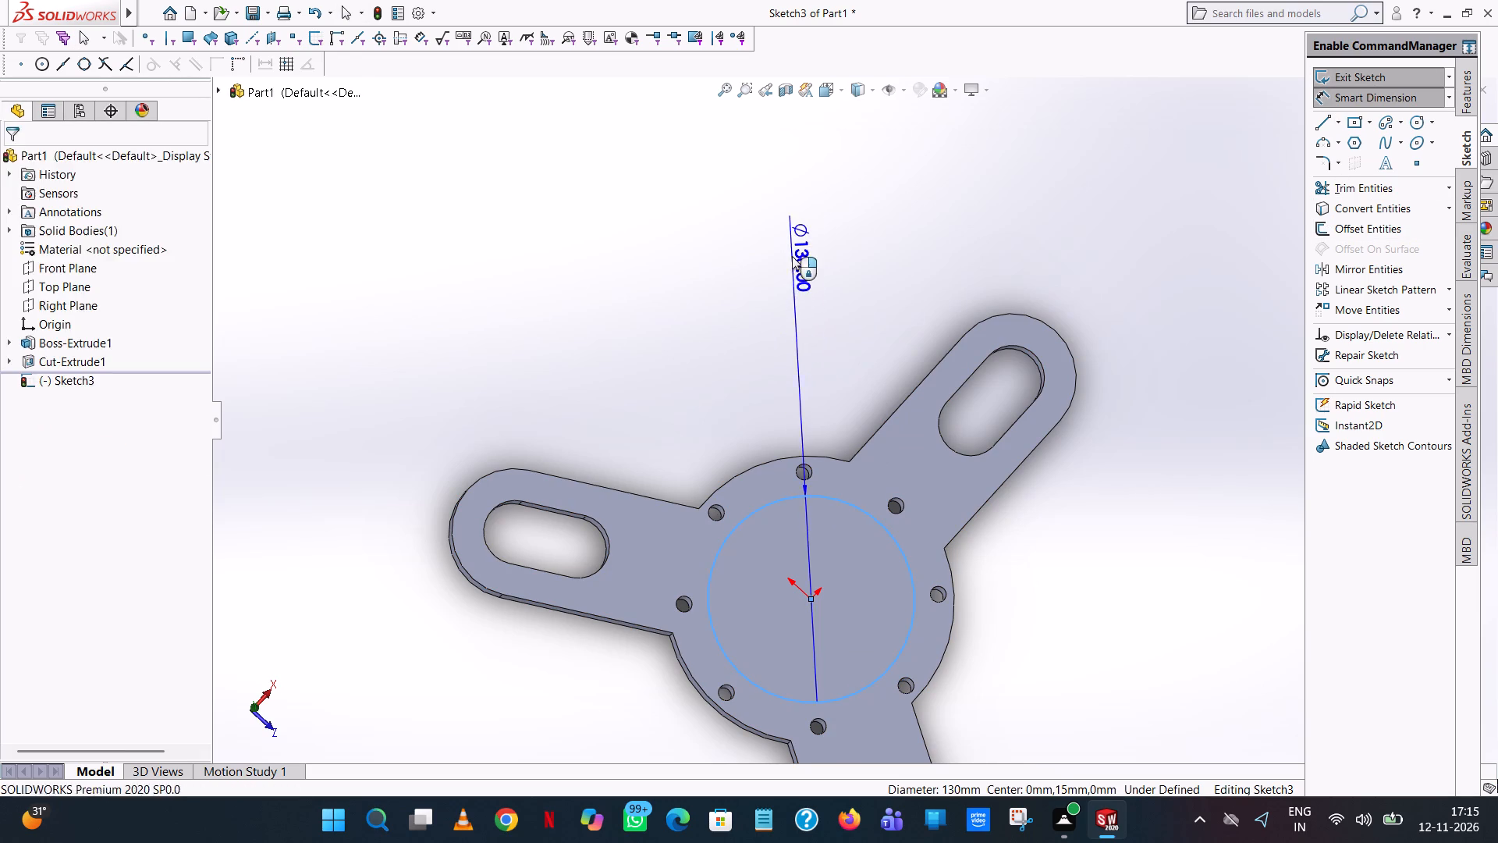
left_click(728, 232)
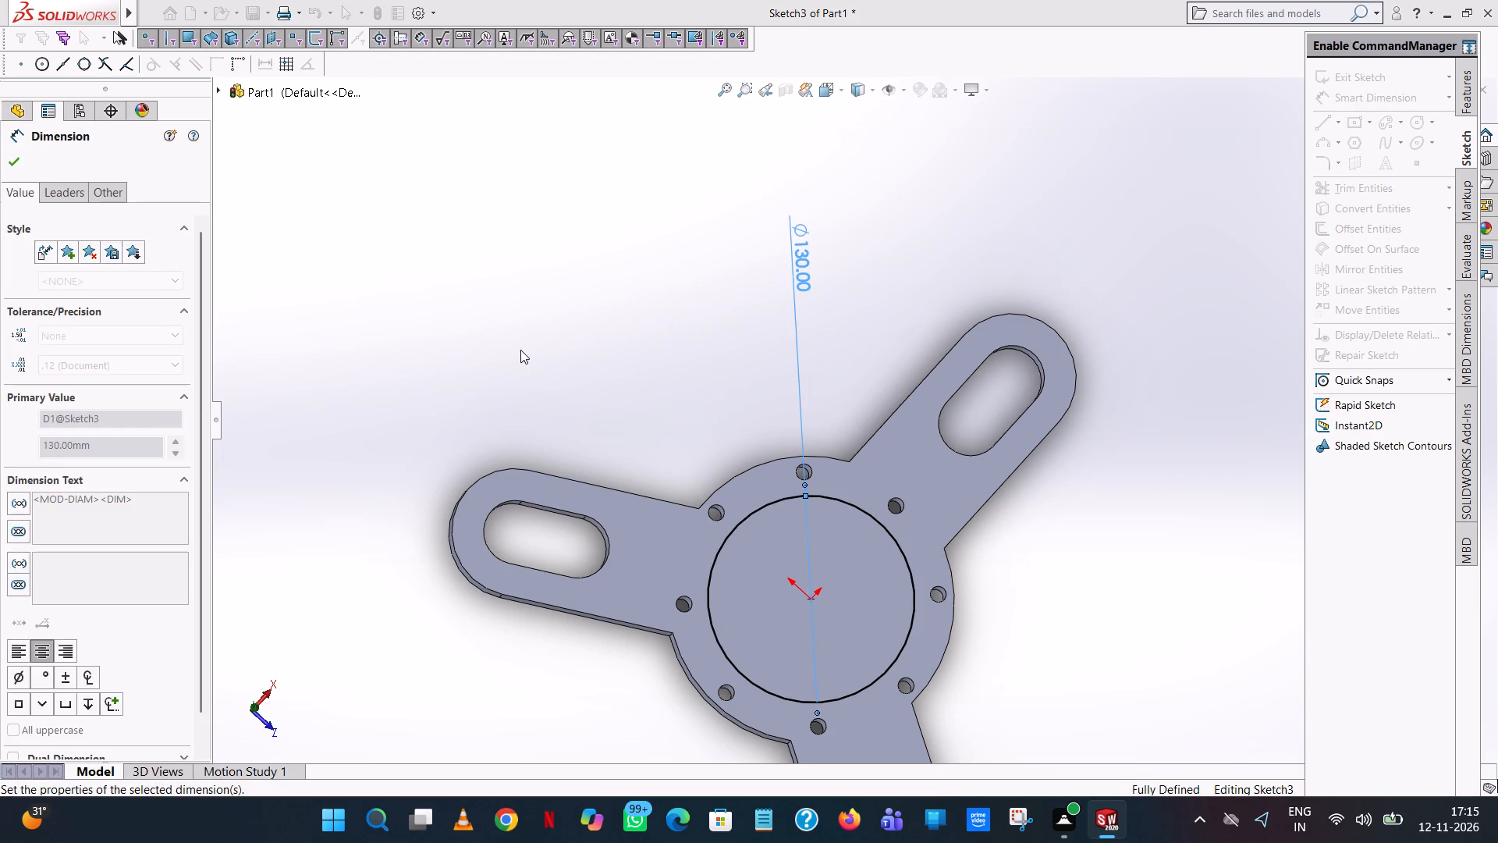
left_click(520, 350)
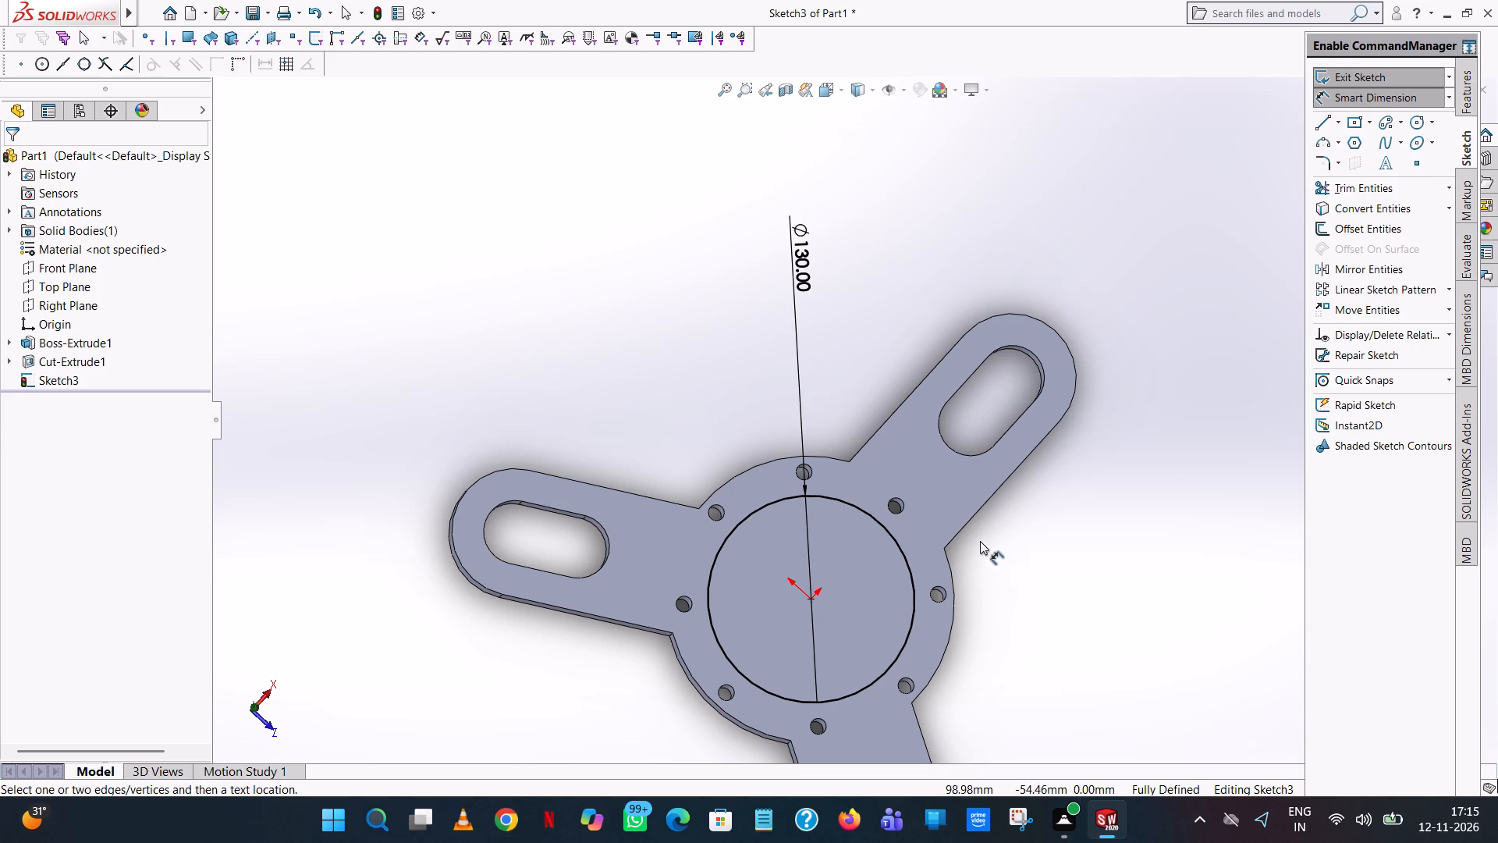
Close the hub circle sketch without extruding it, keeping it as a standalone profile.
middle_click_drag(977, 528, 984, 358)
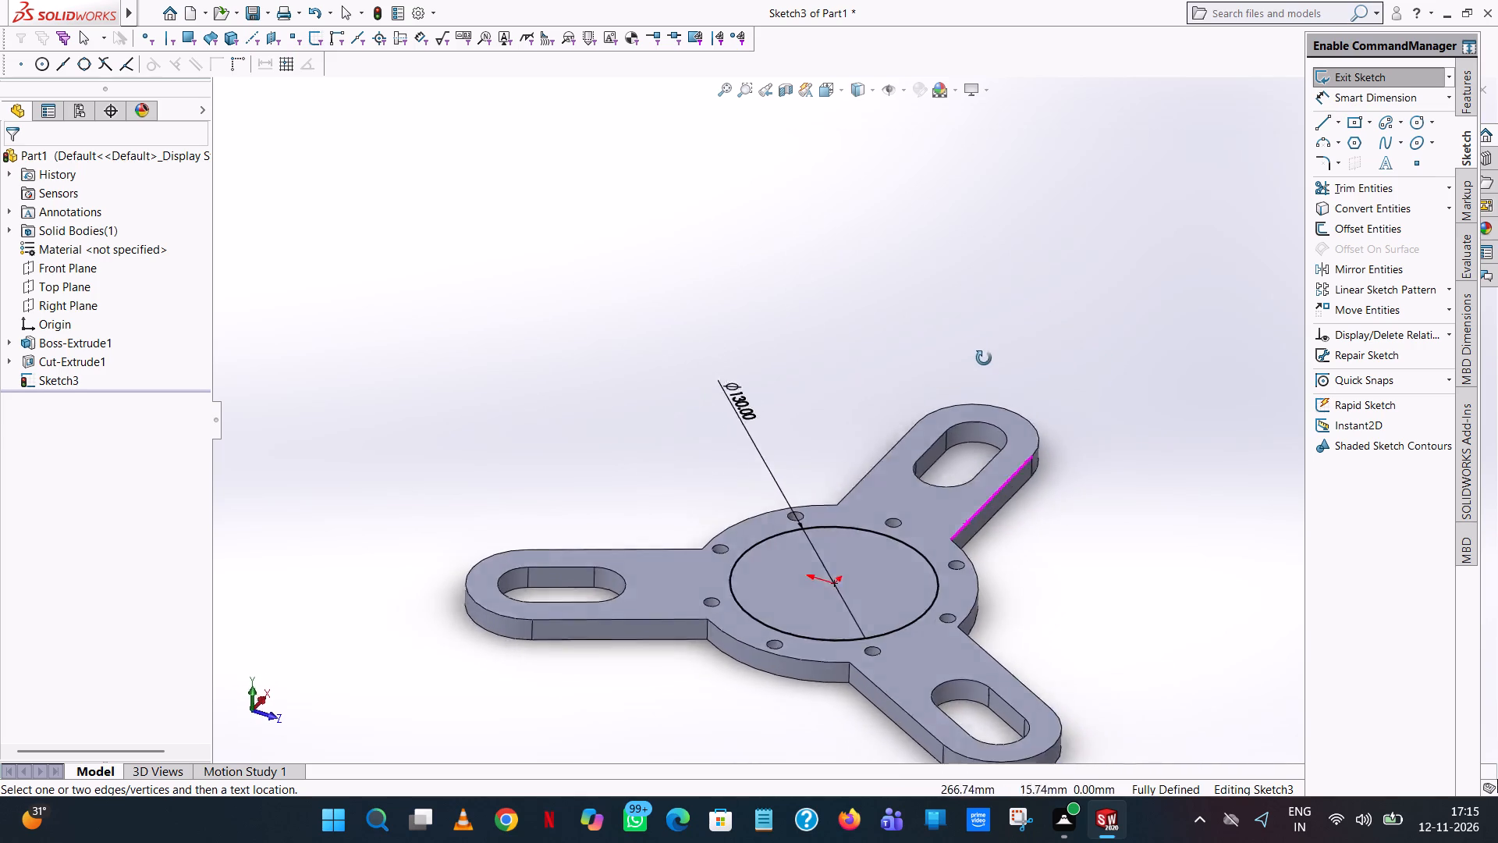
middle_click_drag(984, 358, 1054, 315)
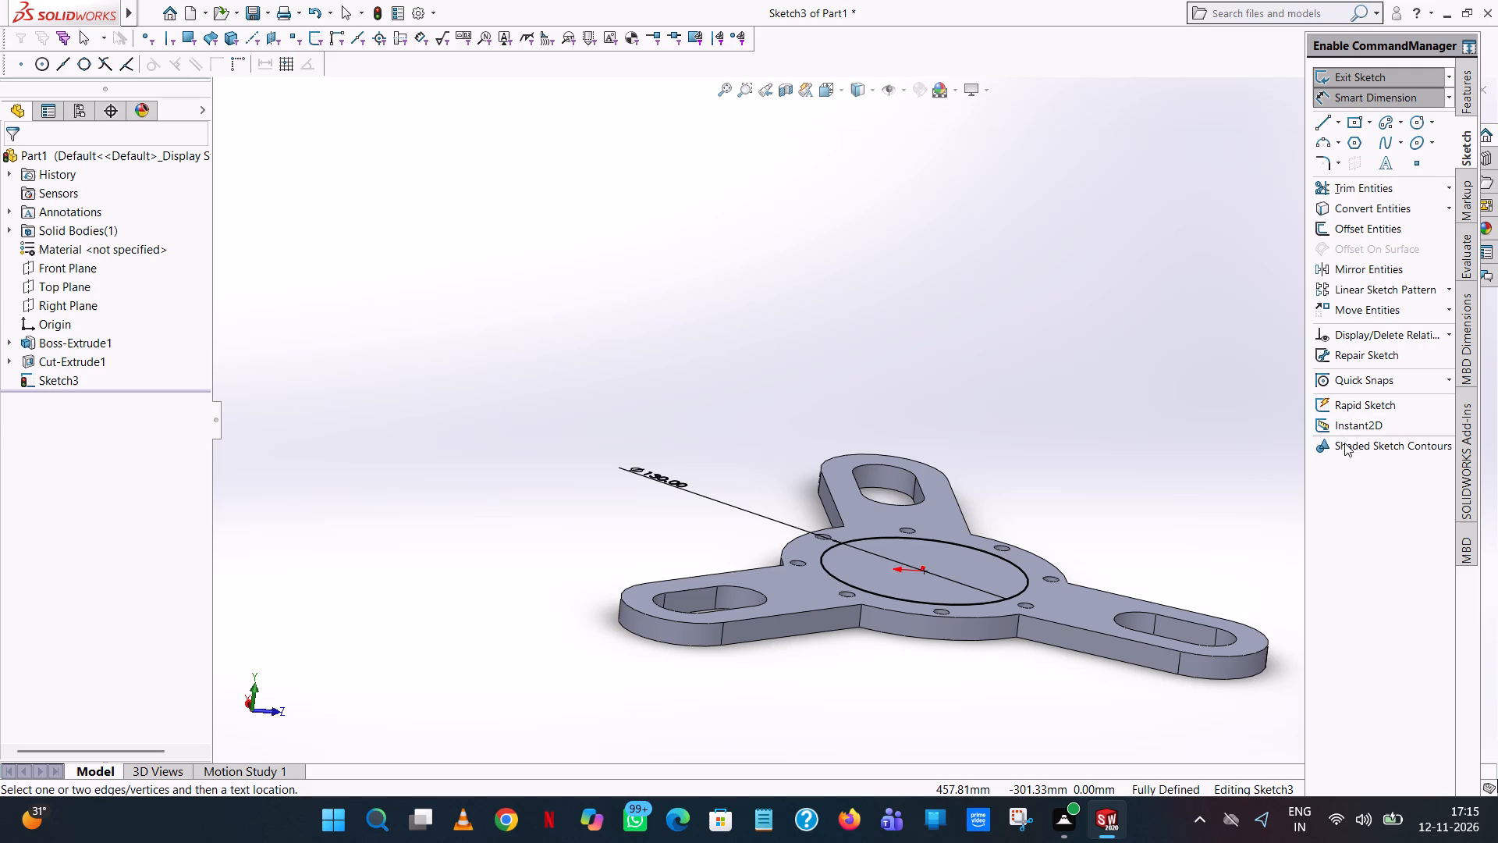
left_click(1340, 98)
left_click(1345, 83)
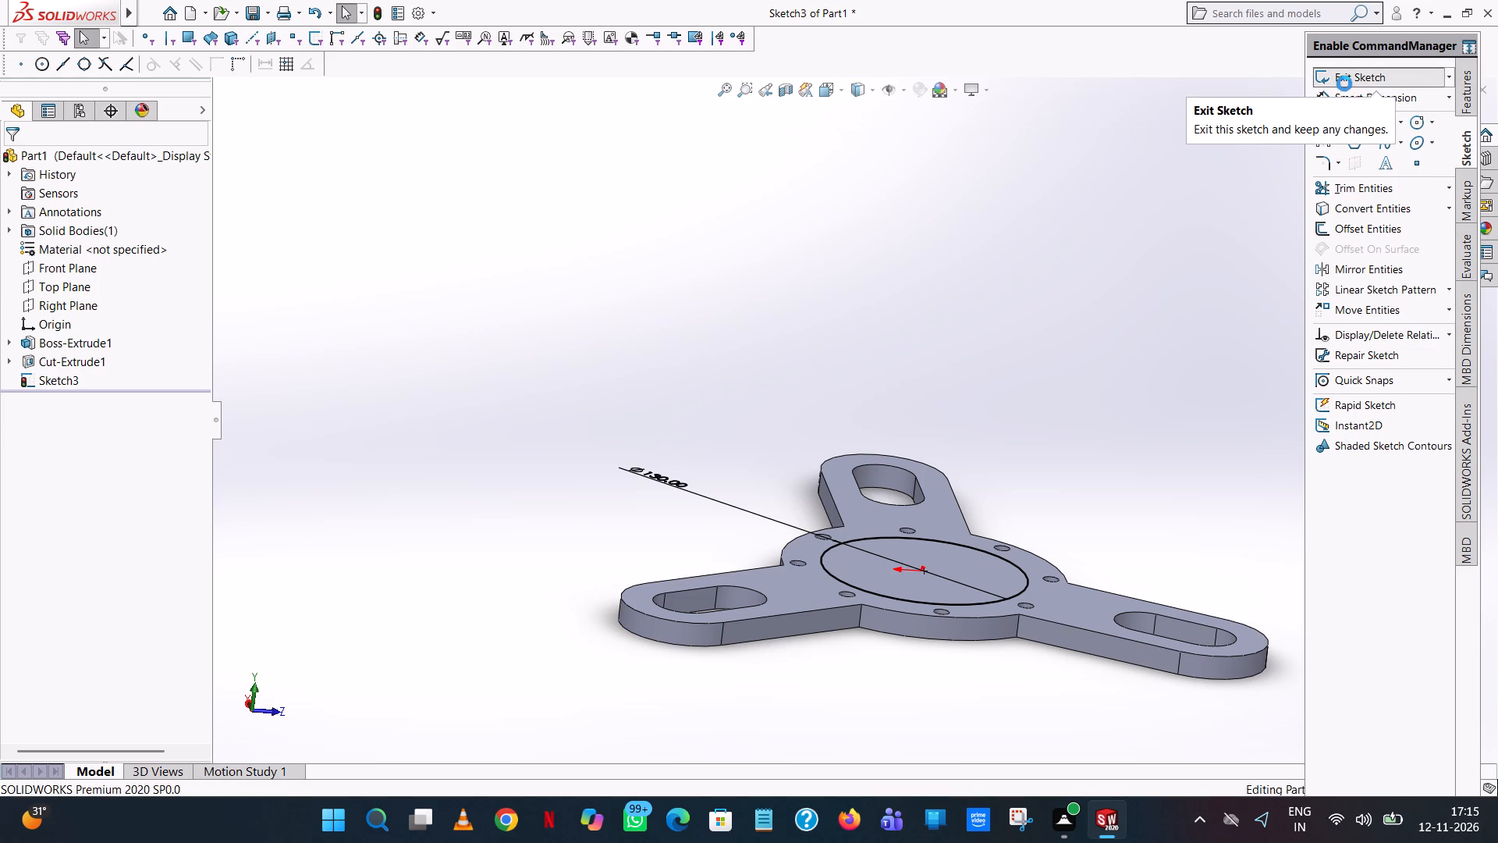
left_click(32, 159)
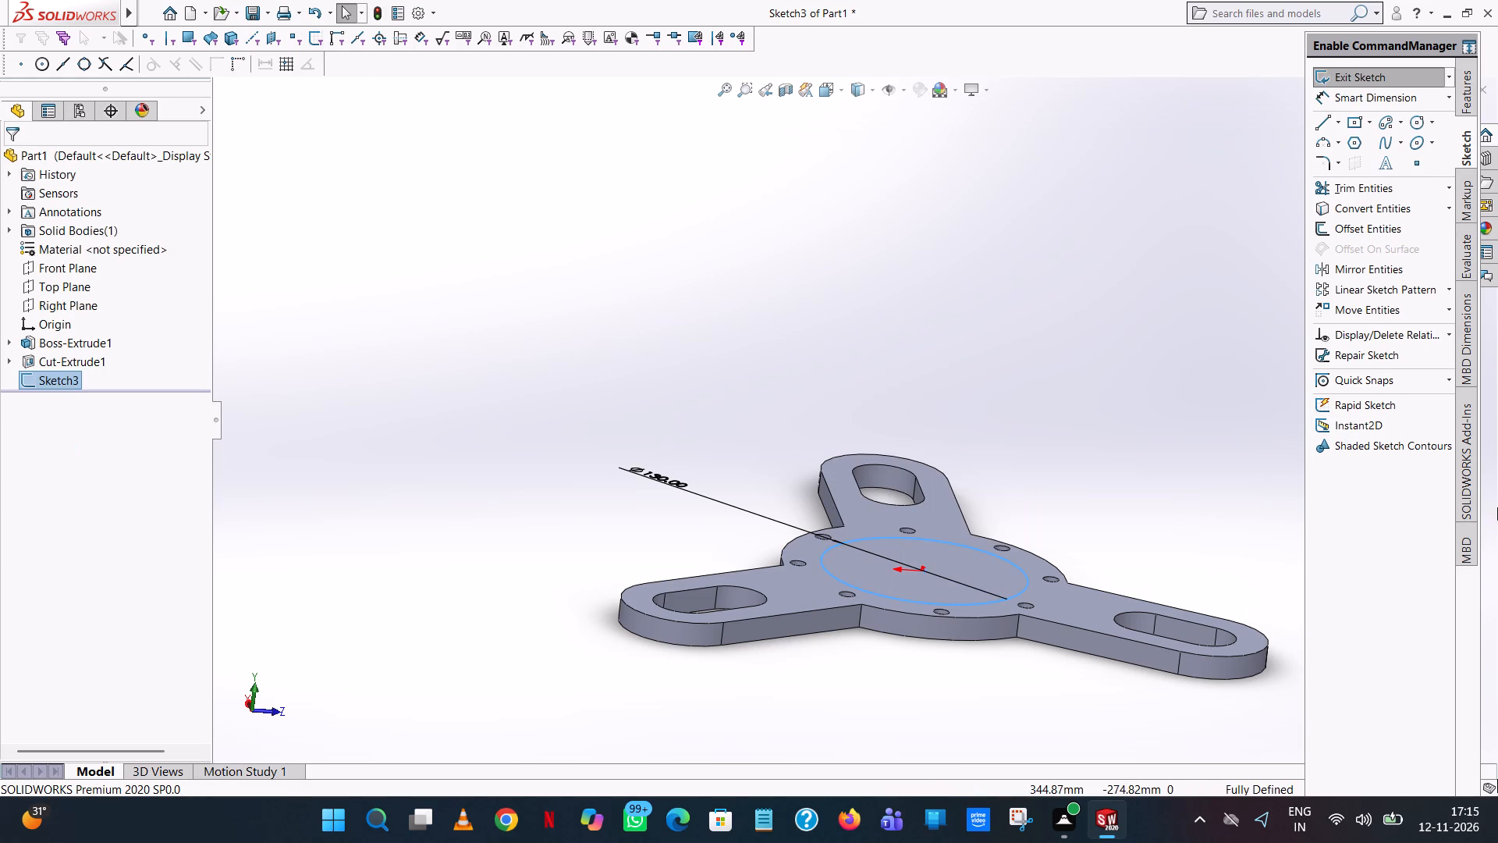
left_click(1405, 76)
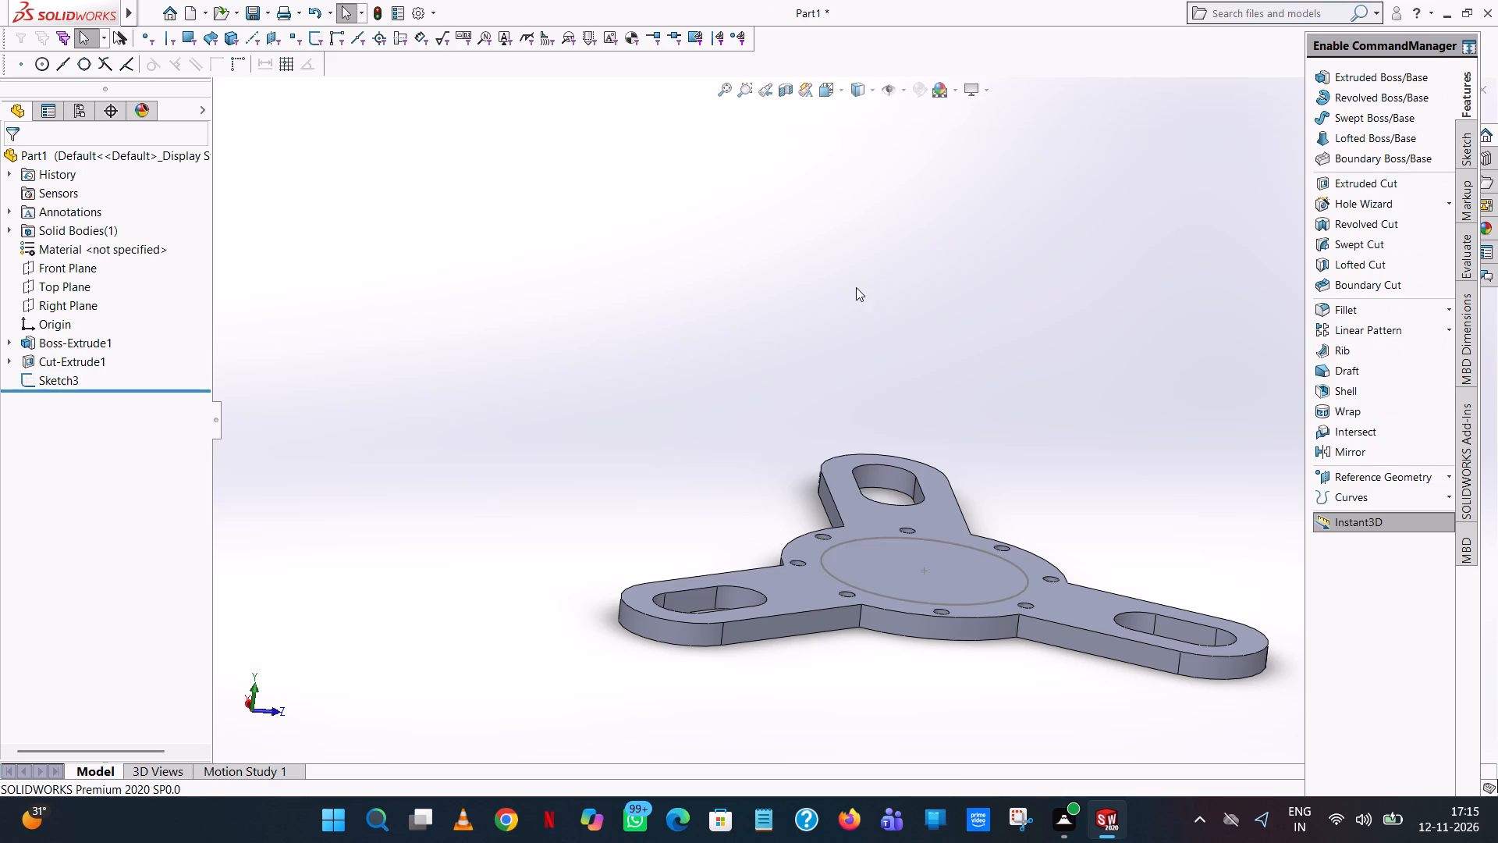
left_click(856, 287)
left_click(1330, 481)
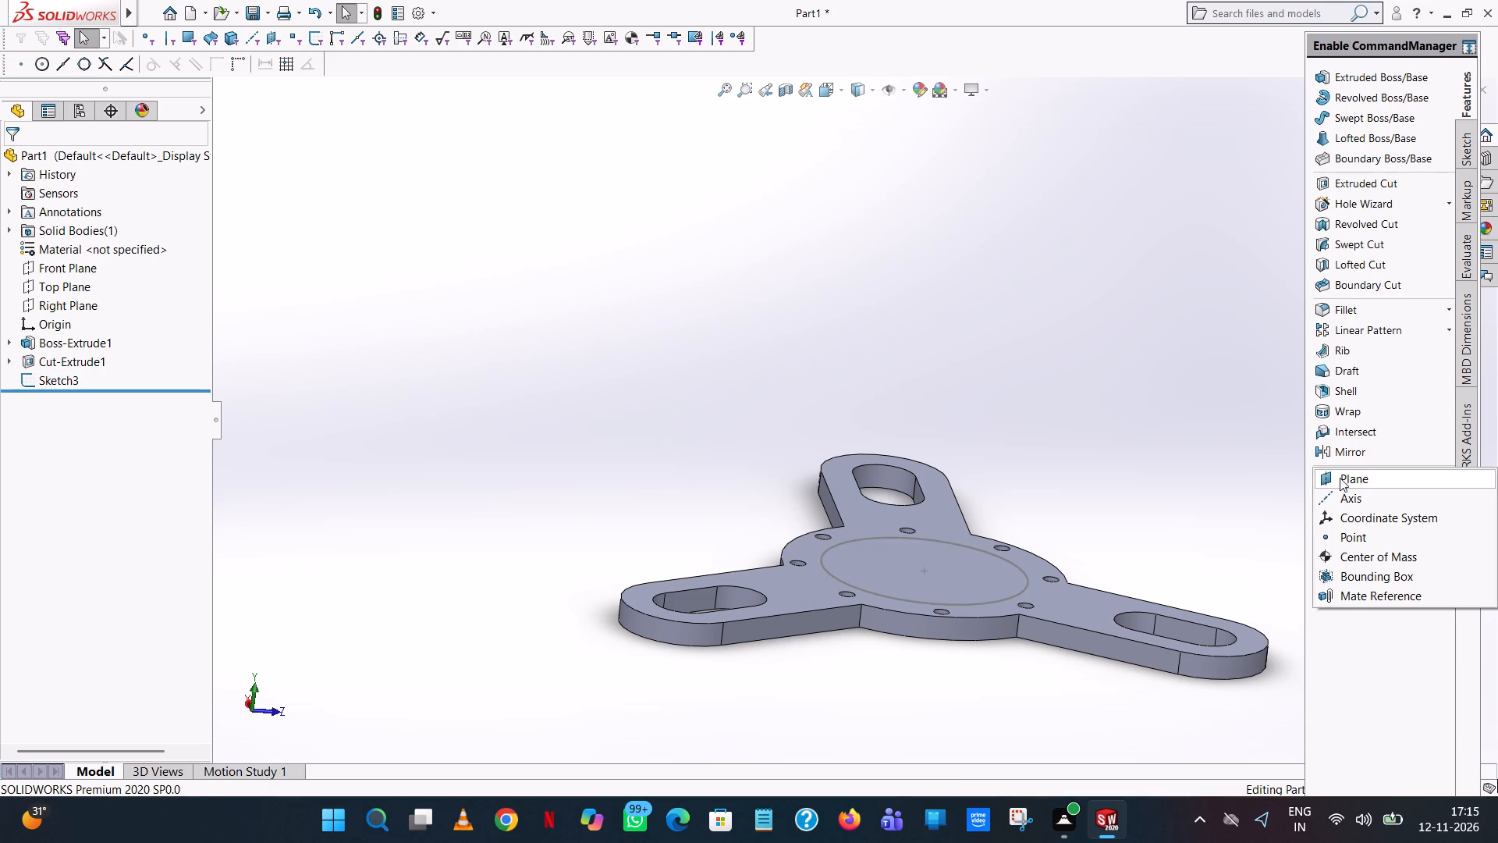
left_click(1340, 477)
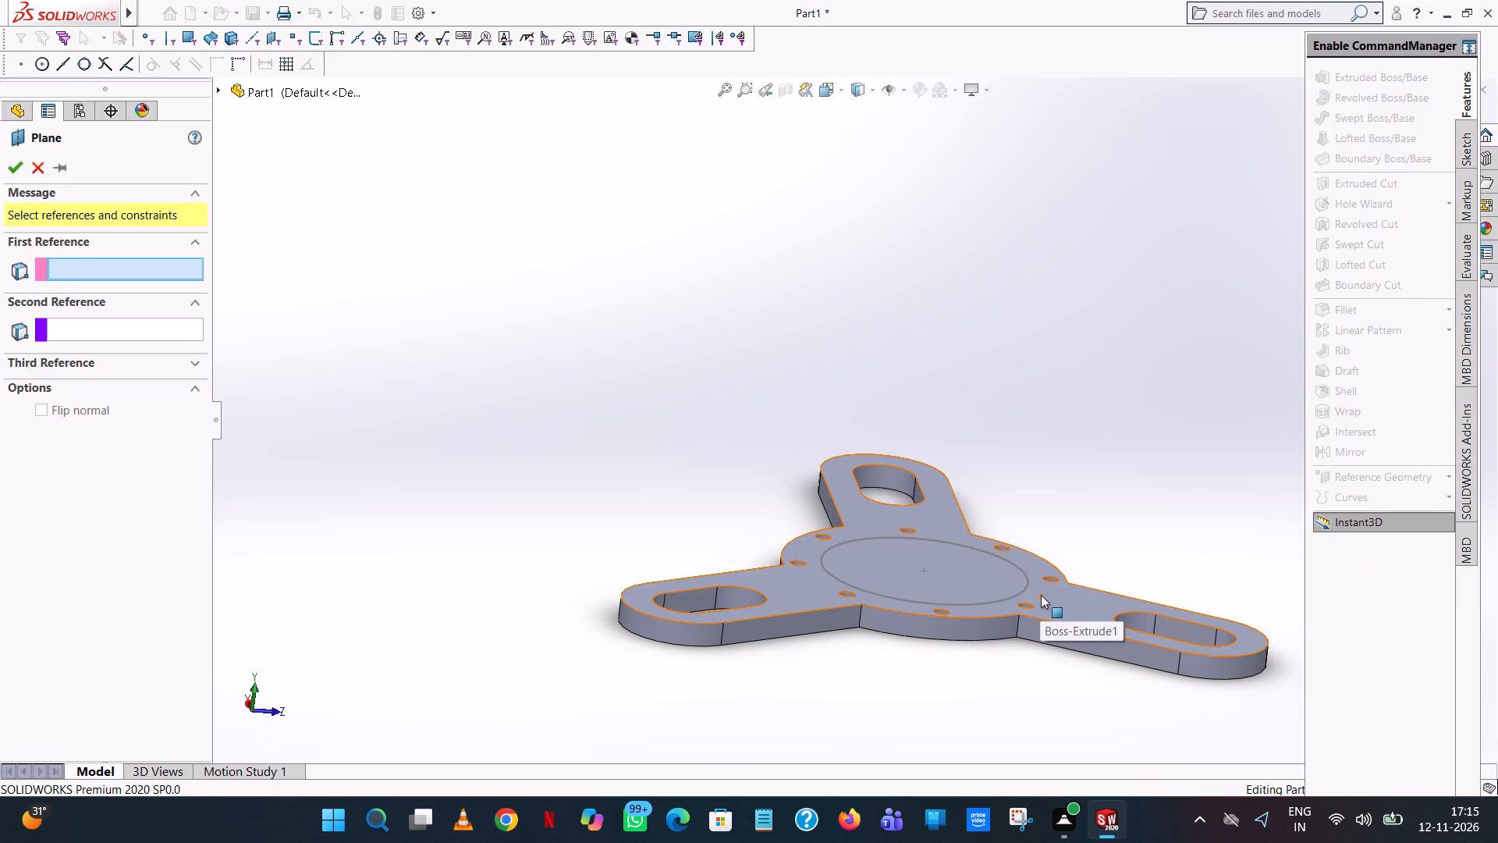
left_click(1041, 595)
middle_click_drag(896, 683, 879, 602)
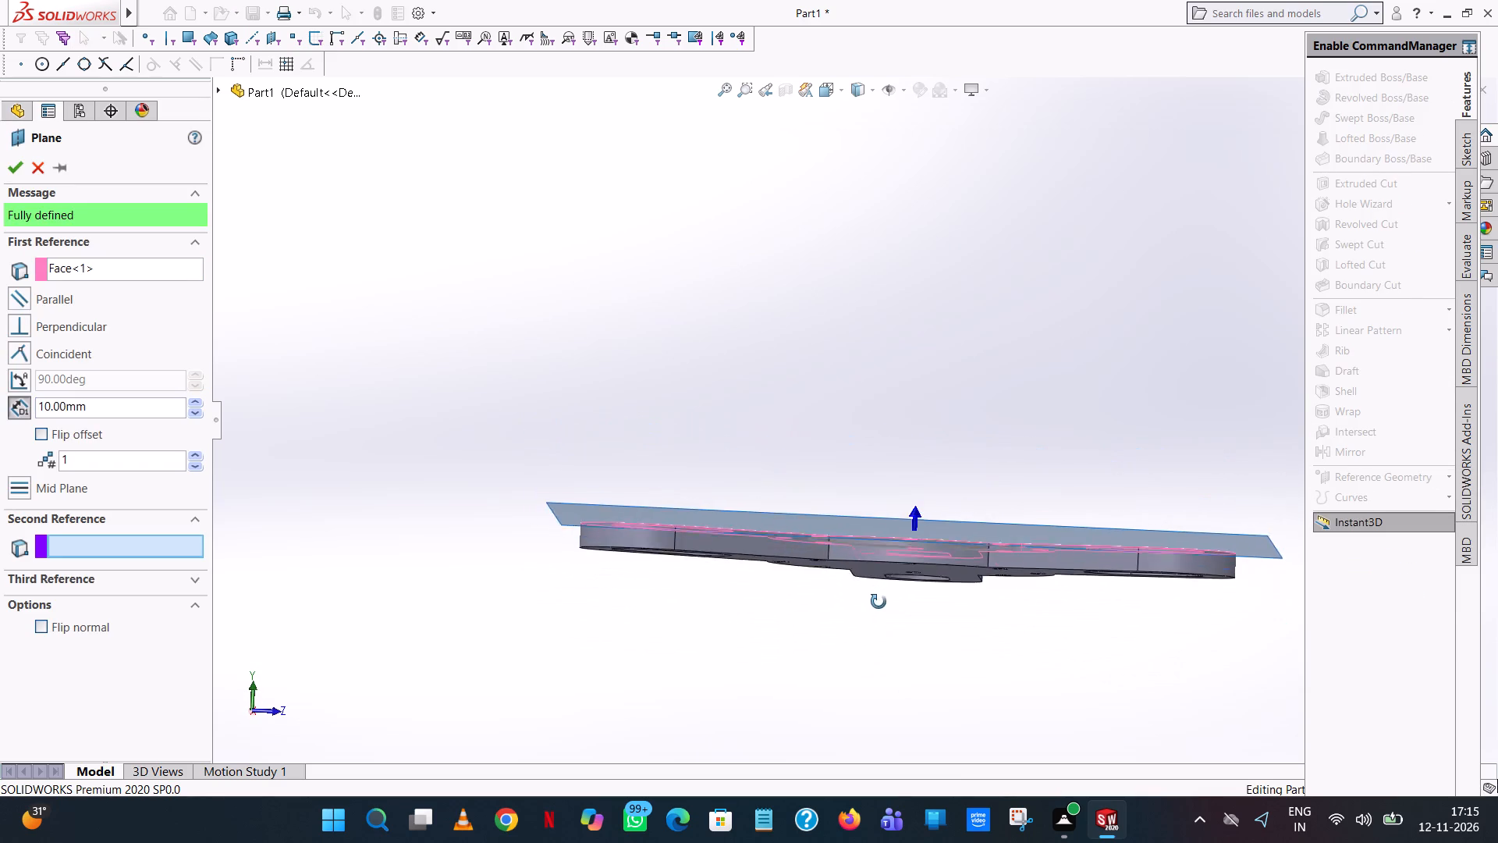
middle_click_drag(879, 602, 882, 619)
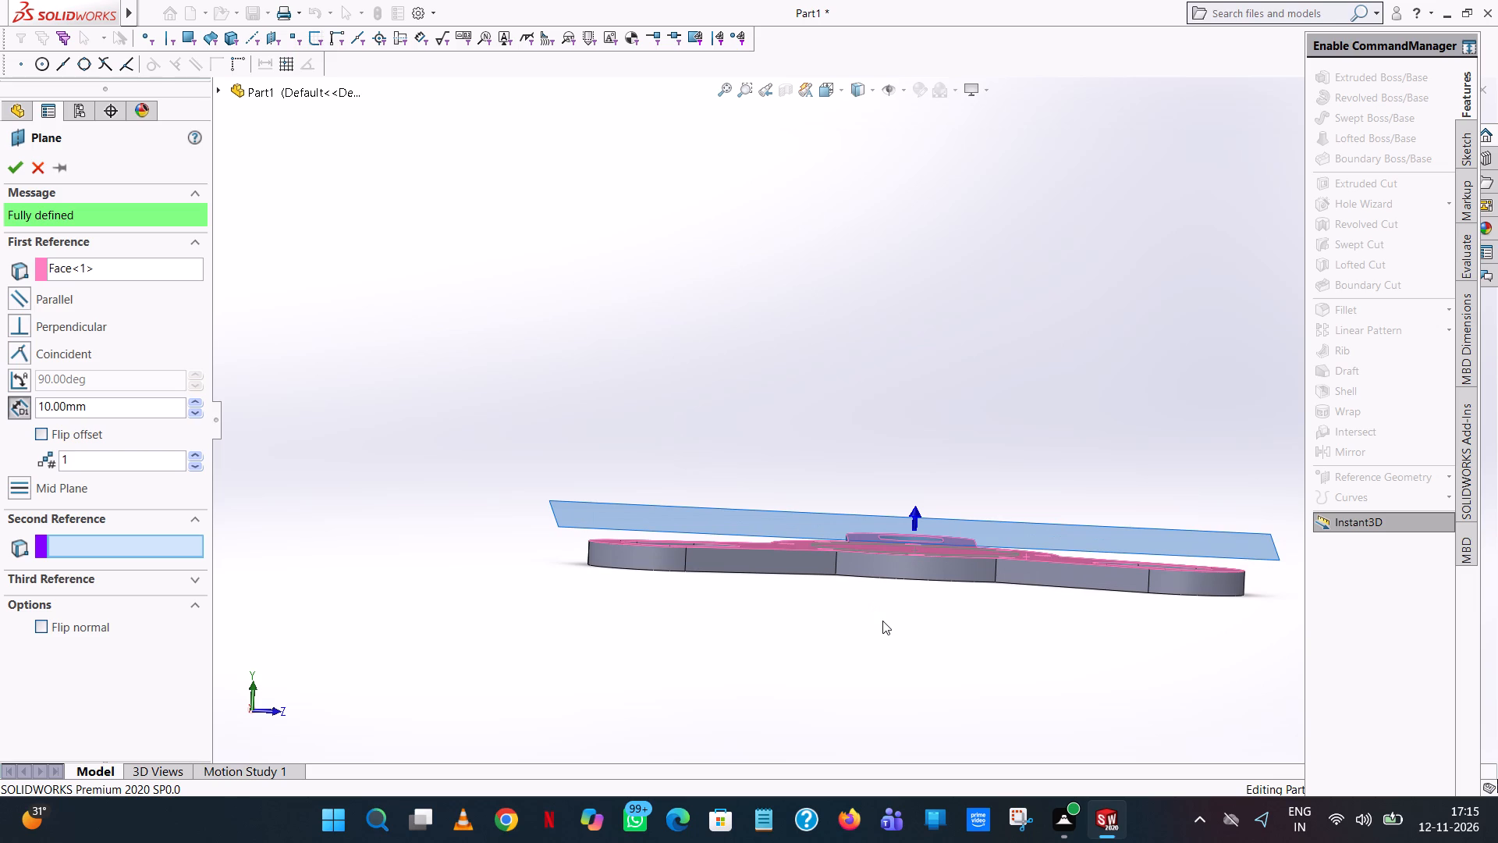
double_click(114, 416)
type("150-")
type("15-")
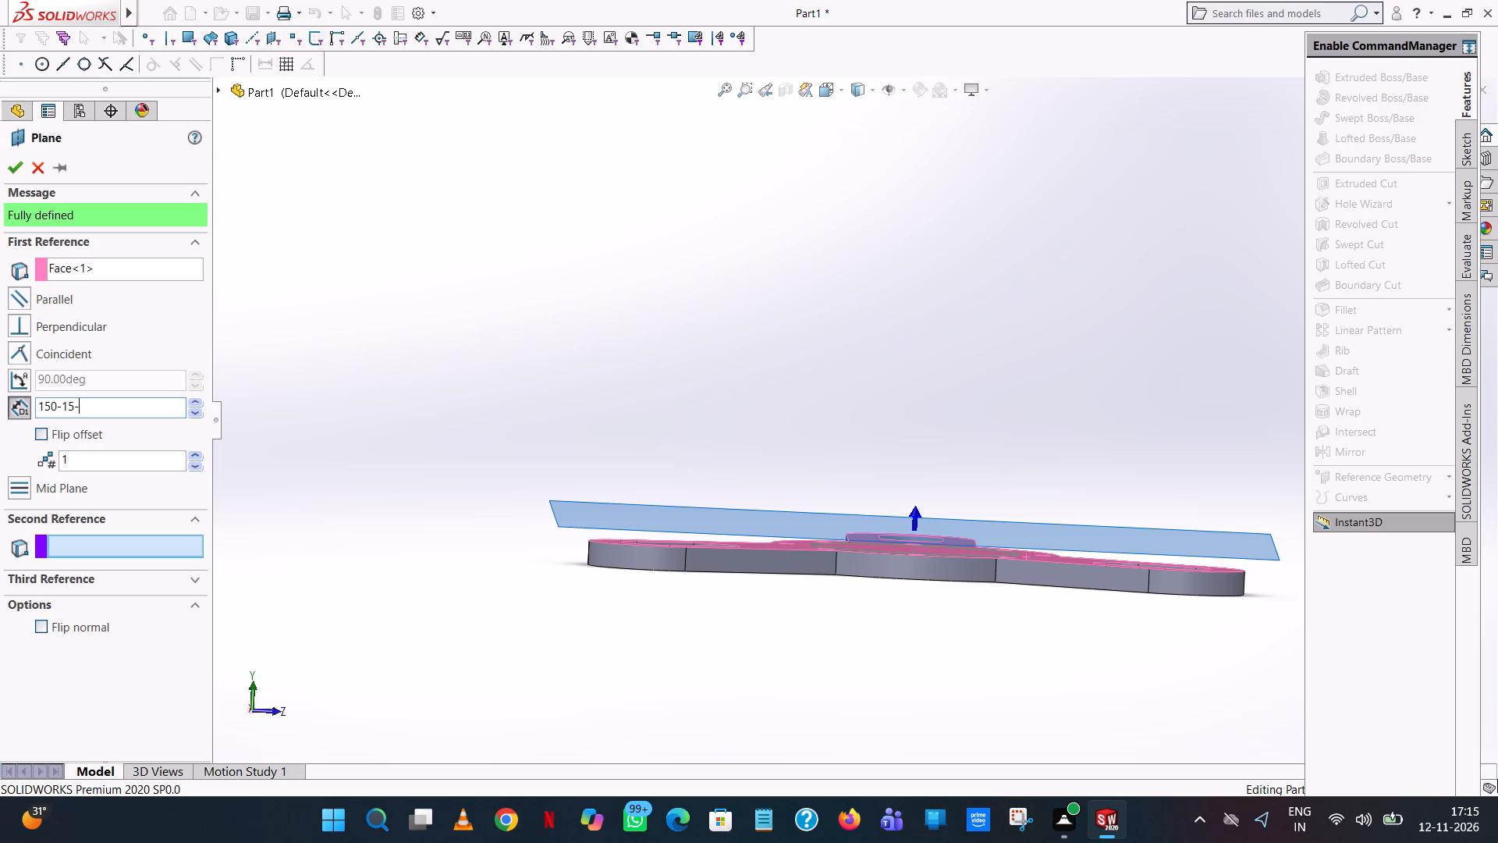
type("20")
key("period")
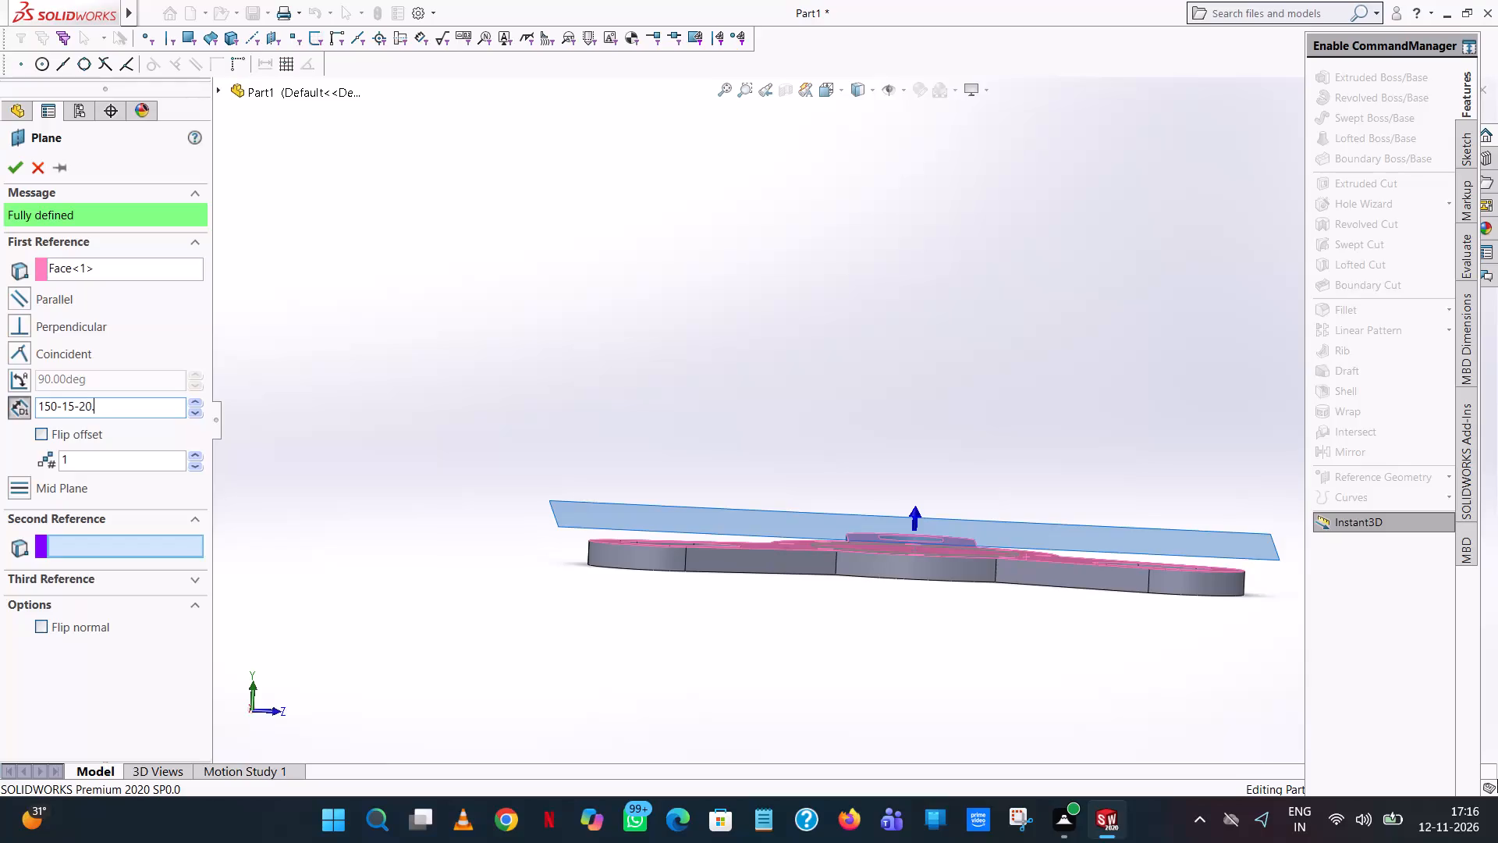
key("BackSpace")
key("Return")
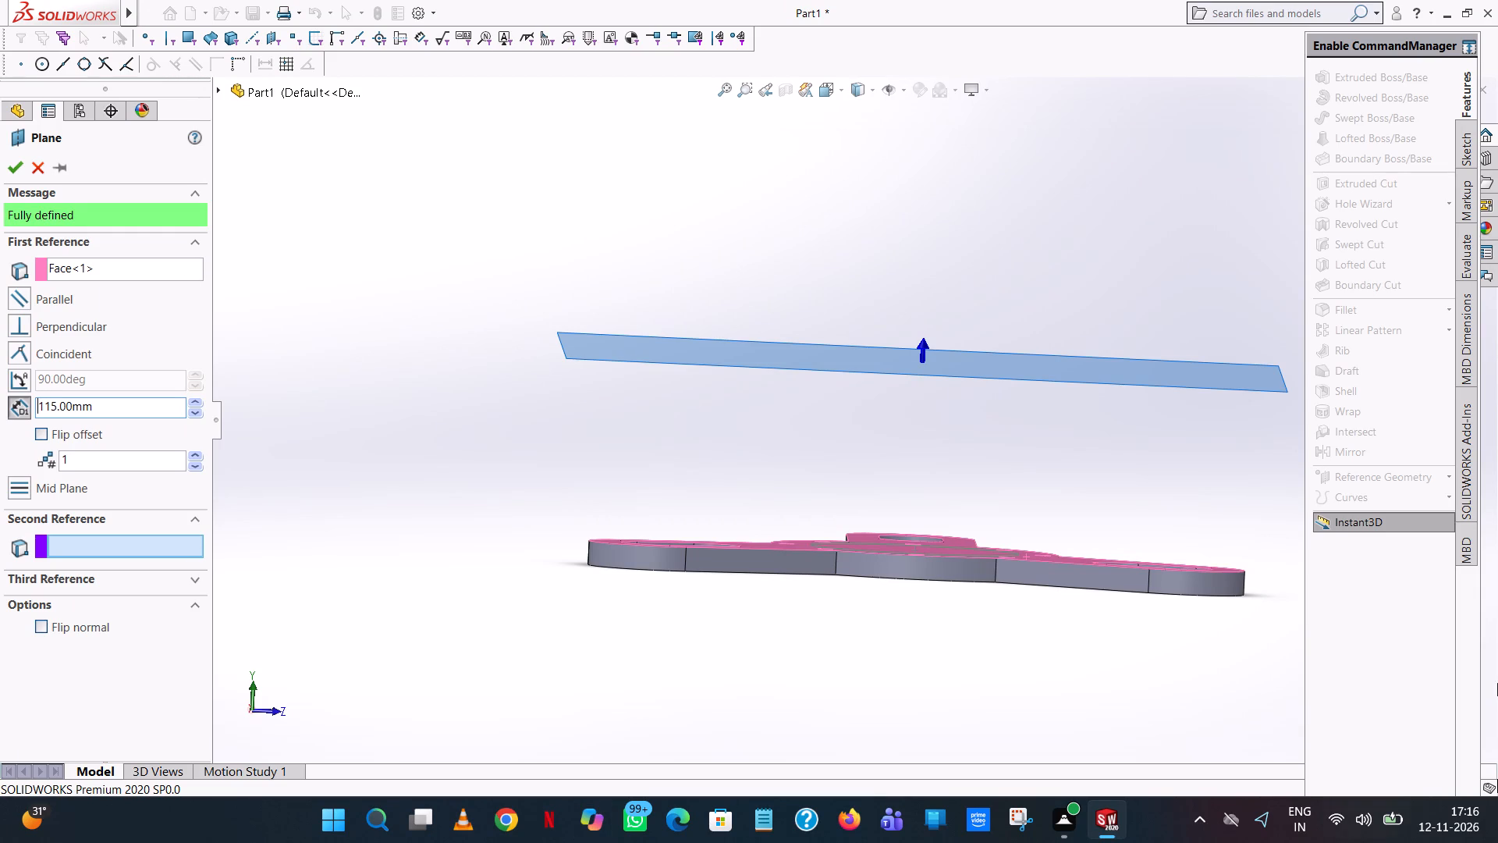
left_click(5, 167)
left_click(870, 265)
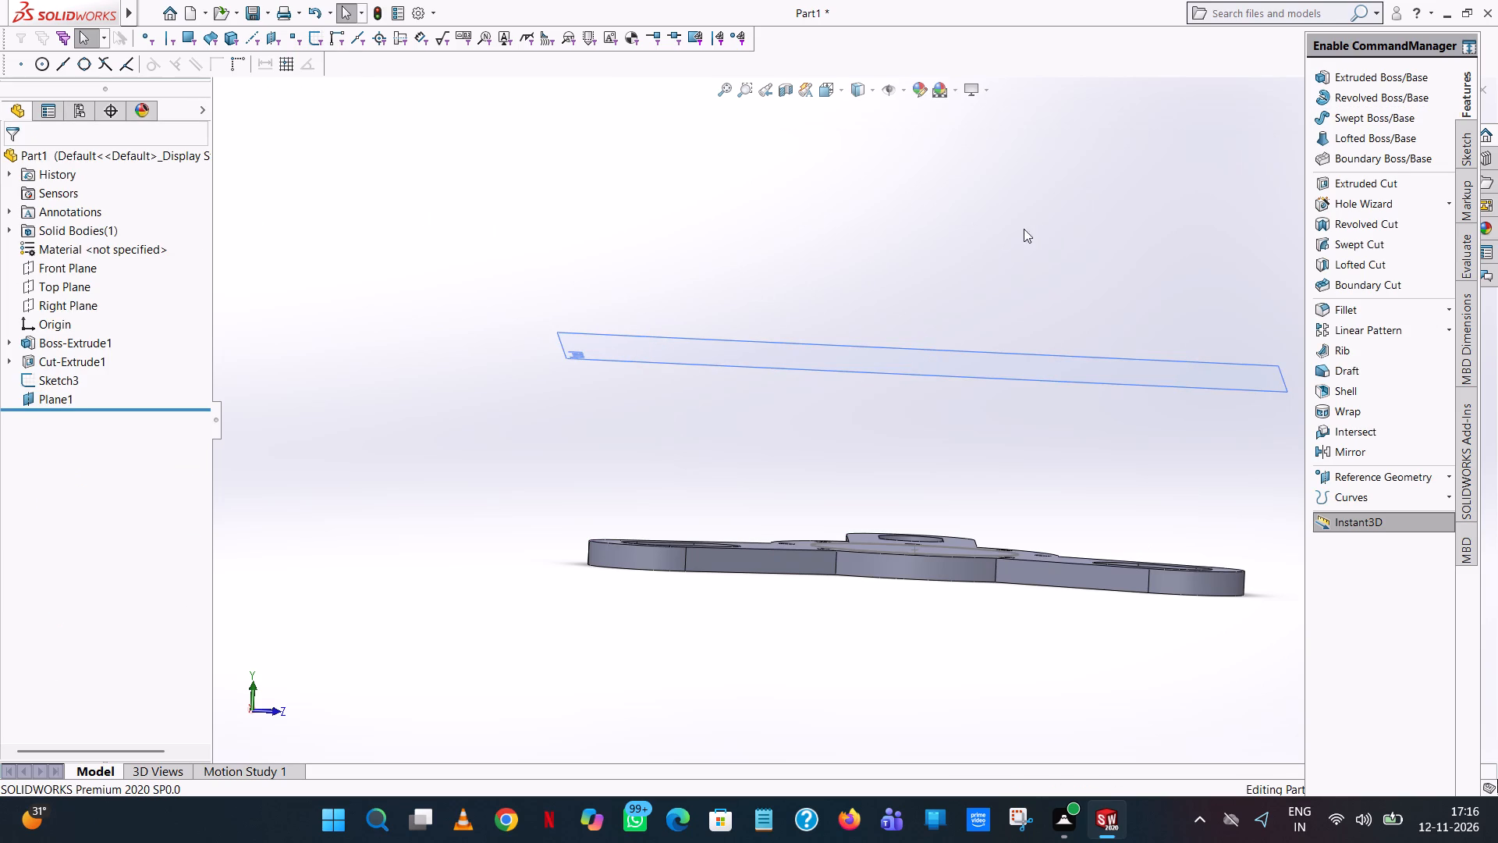
Start a sketch on the reference plane above the base and draw a 50 mm radius circle centred on the origin.
middle_click_drag(1006, 229, 986, 423)
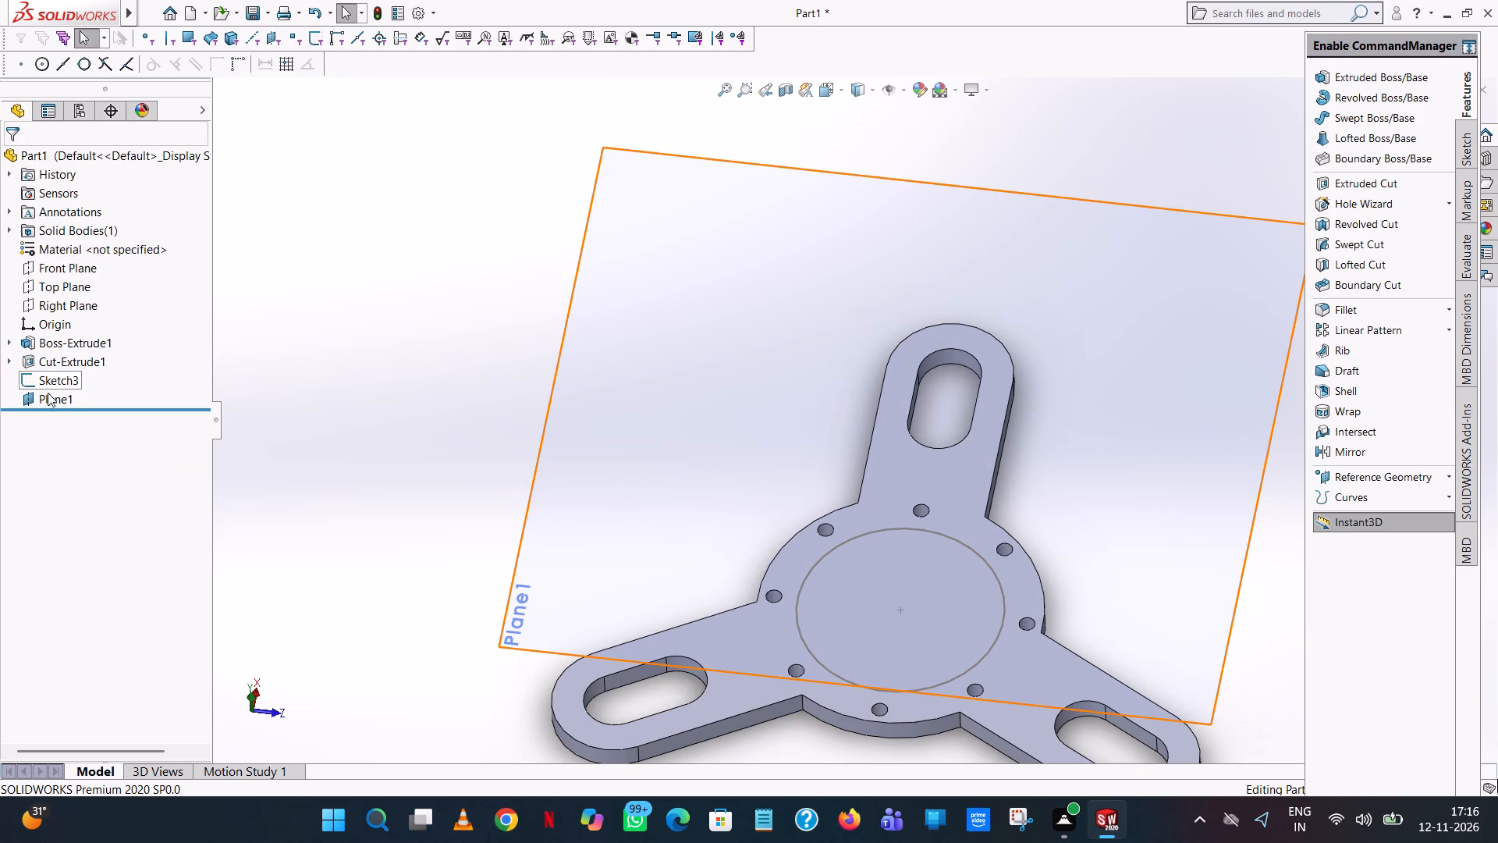
left_click(51, 400)
left_click(60, 374)
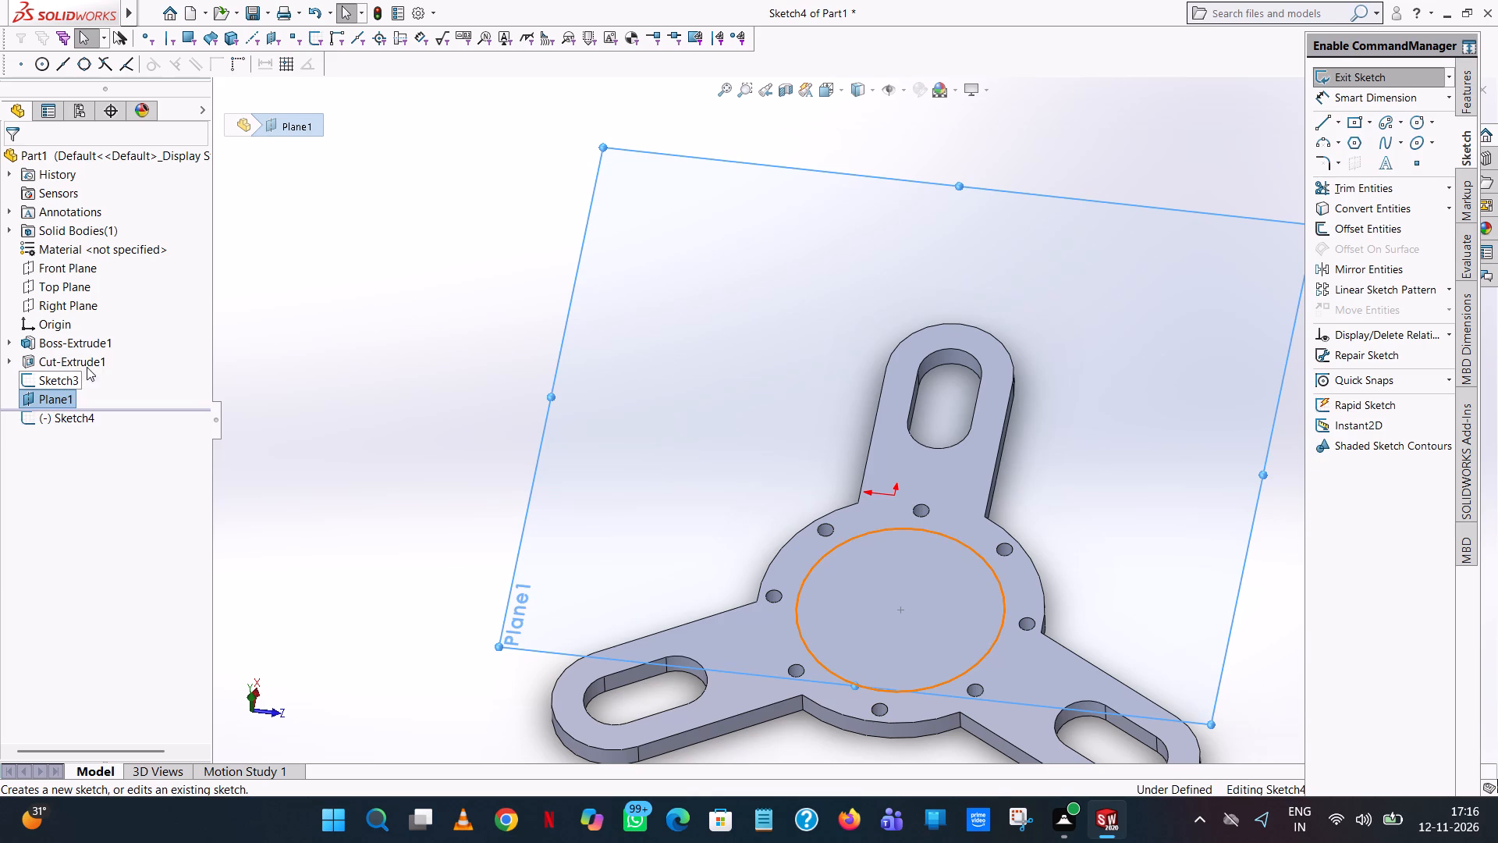
left_click(1415, 128)
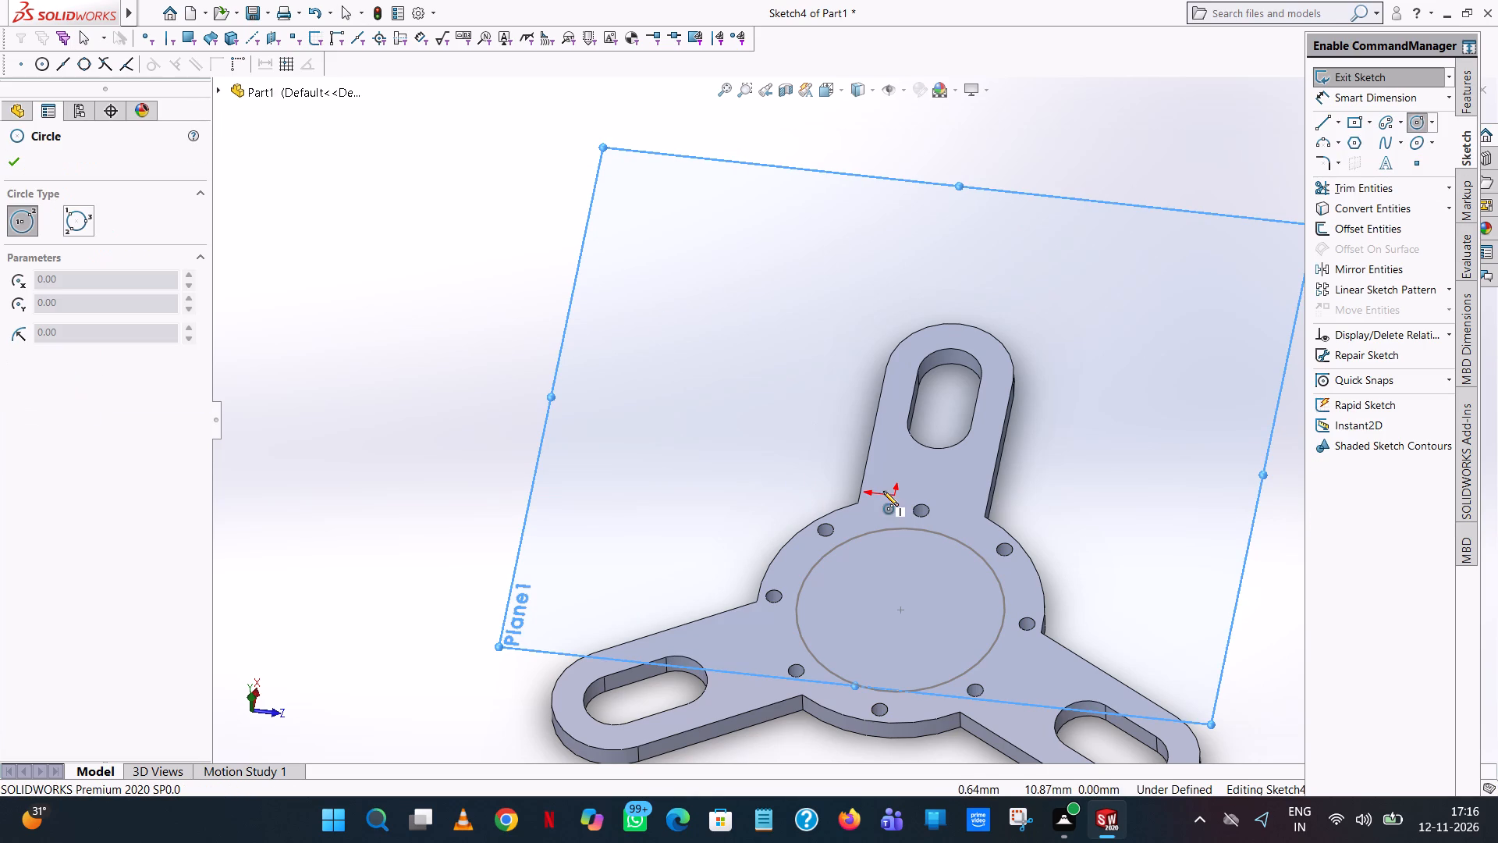
left_click(895, 495)
left_click(985, 425)
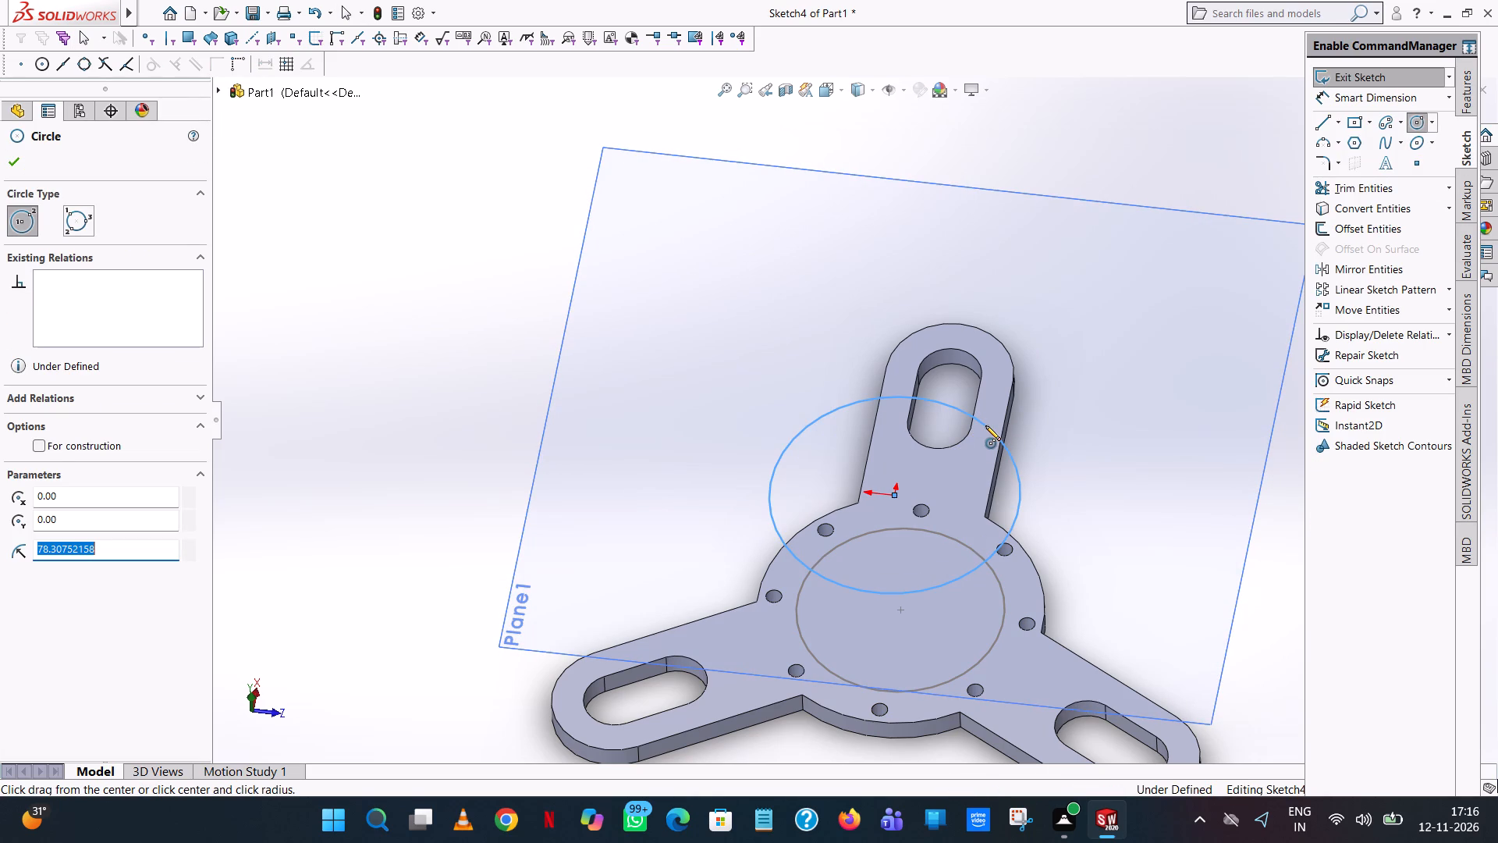
type("50")
key("Return")
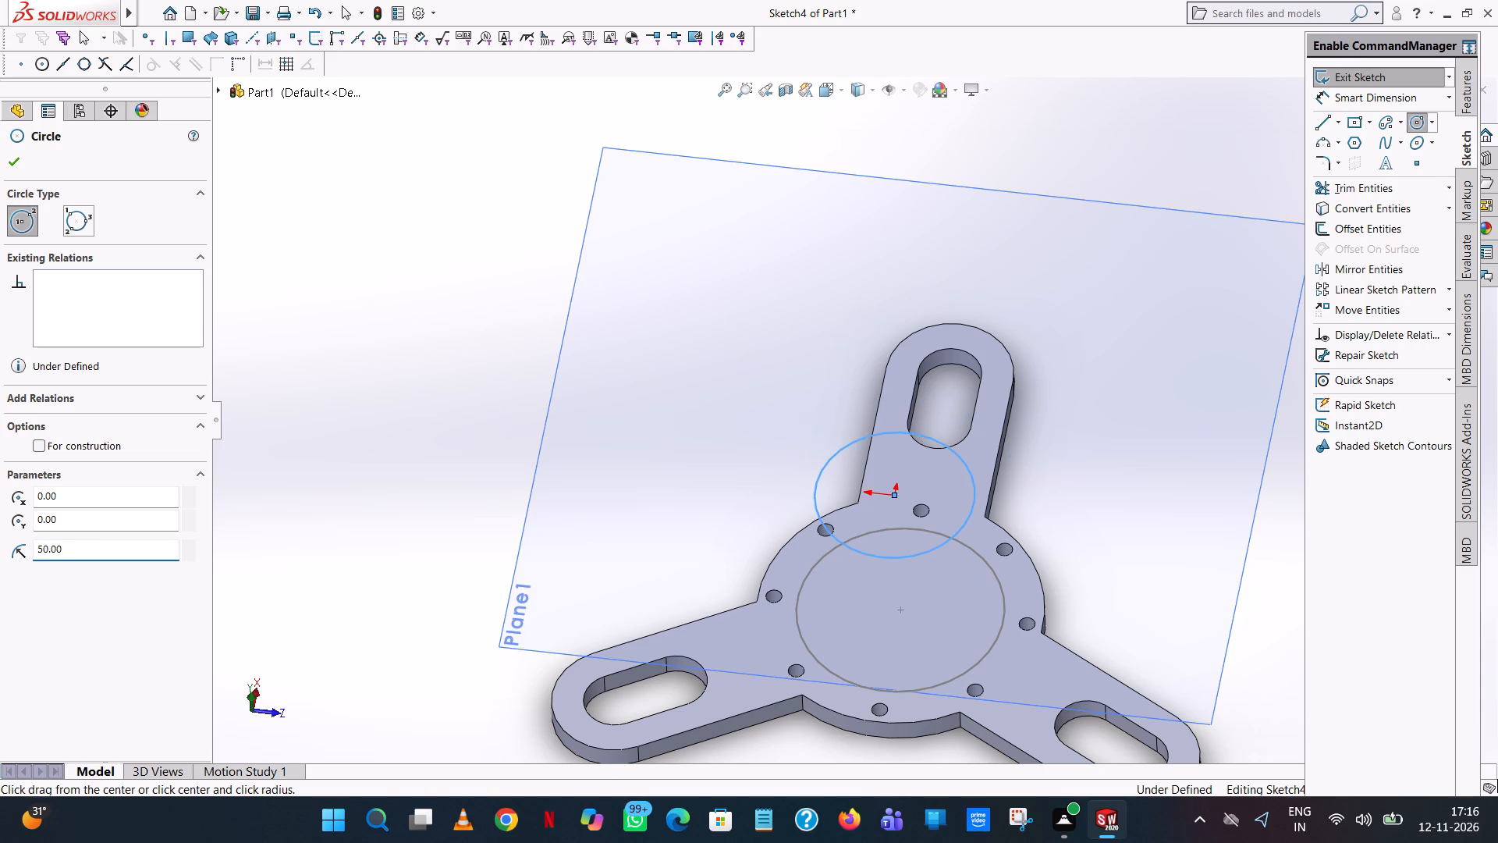
right_click(1045, 366)
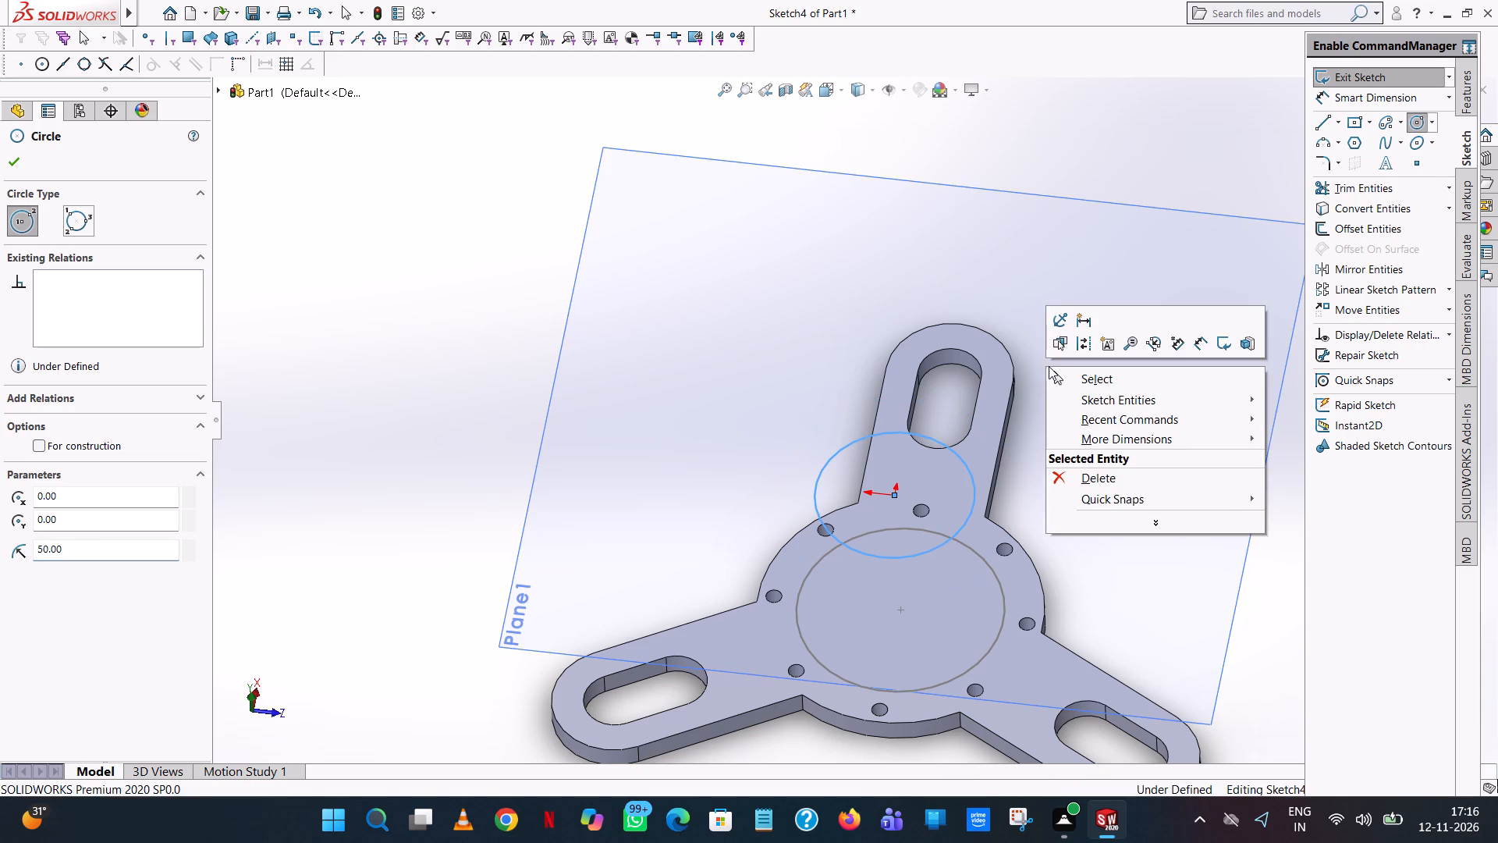
left_click(1070, 376)
Dimension the upper circle's diameter and close the sketch, keeping it as a standalone profile.
middle_click_drag(968, 525, 989, 324)
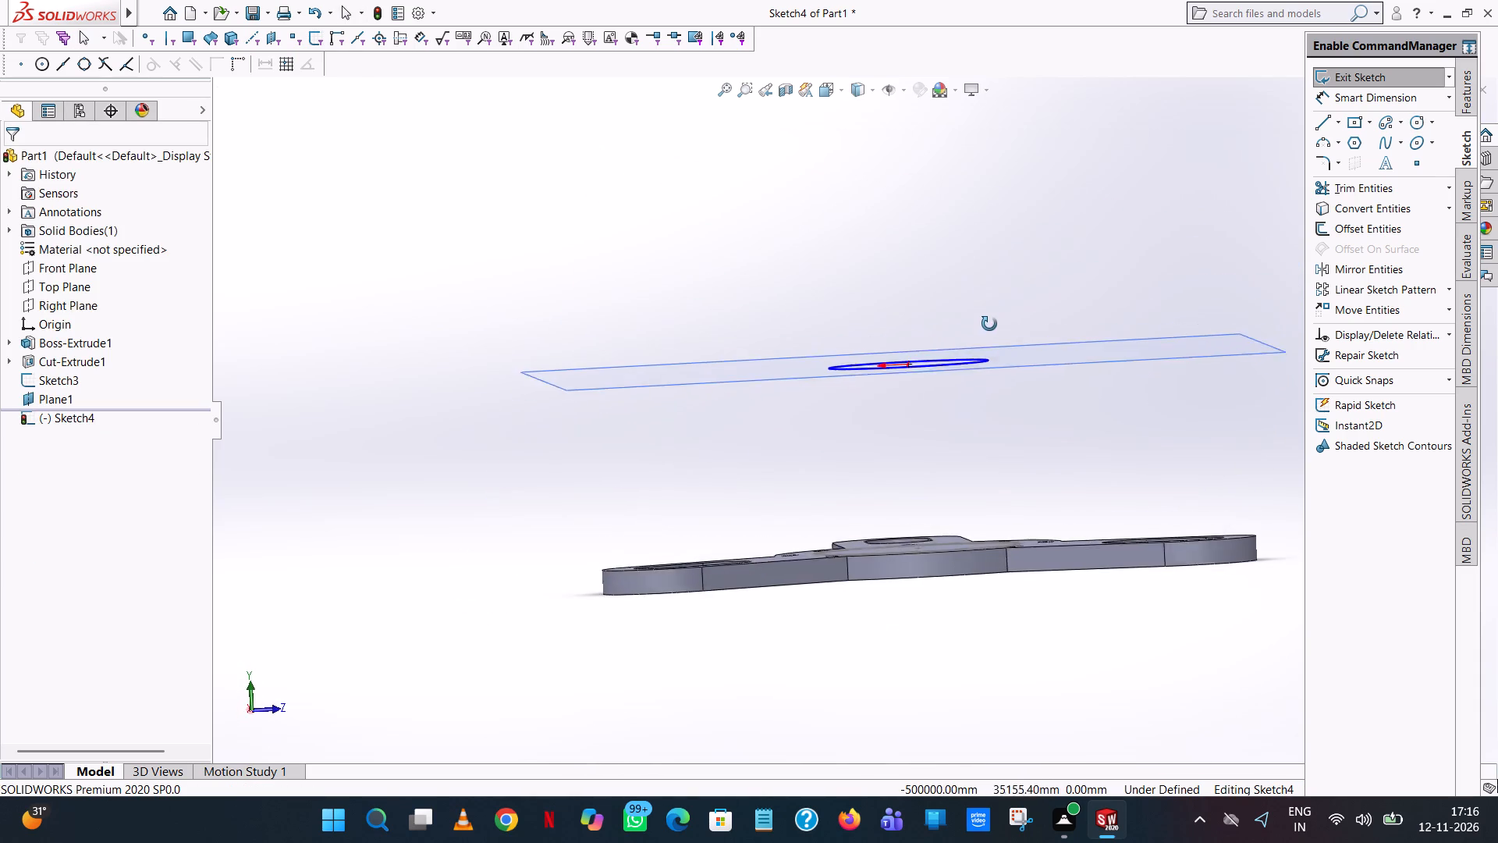
middle_click_drag(989, 324, 985, 335)
left_click(974, 258)
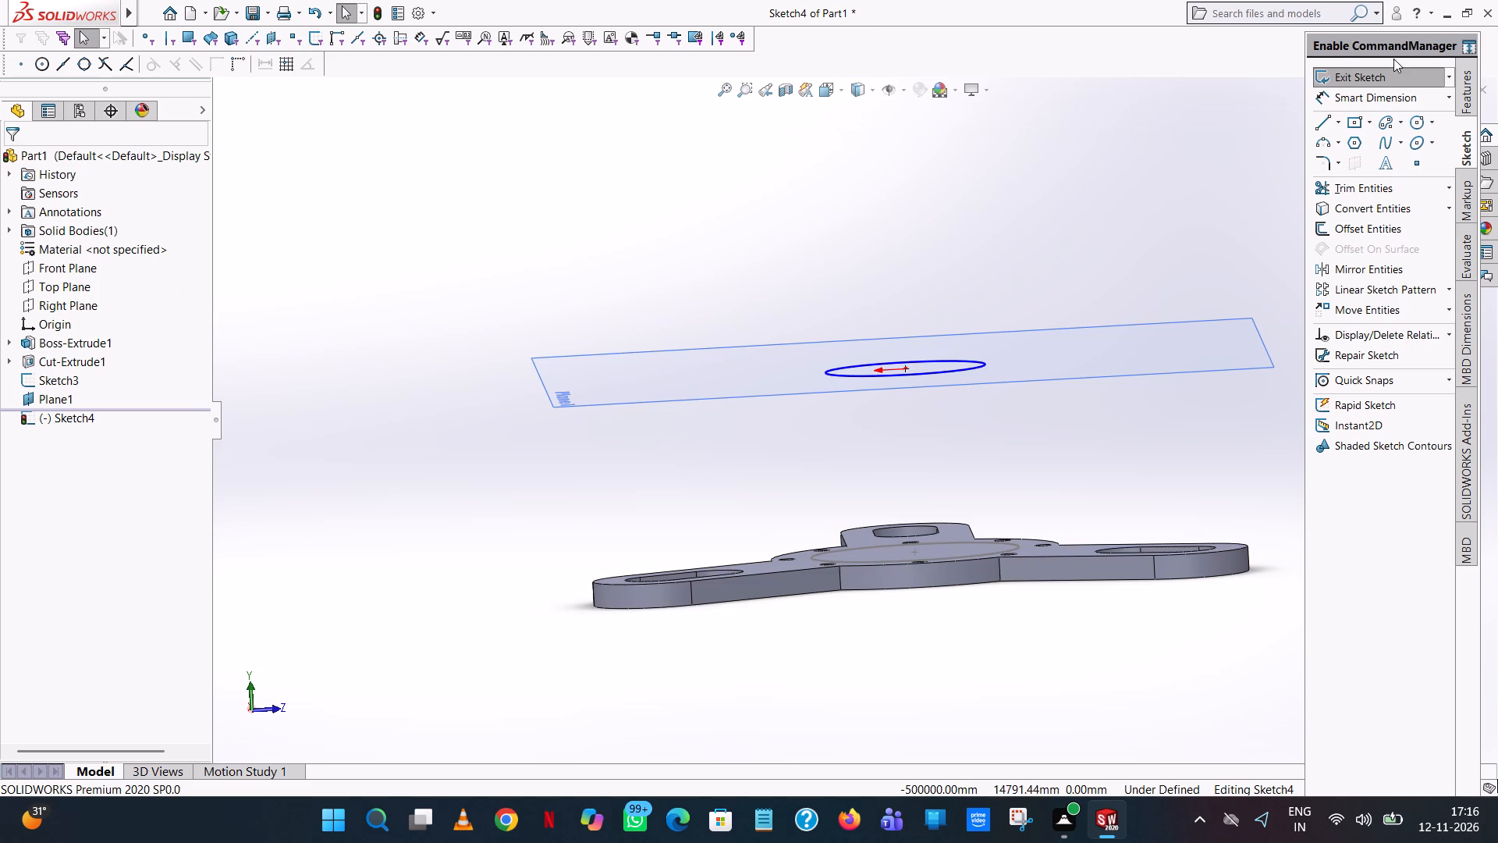
left_click(1355, 105)
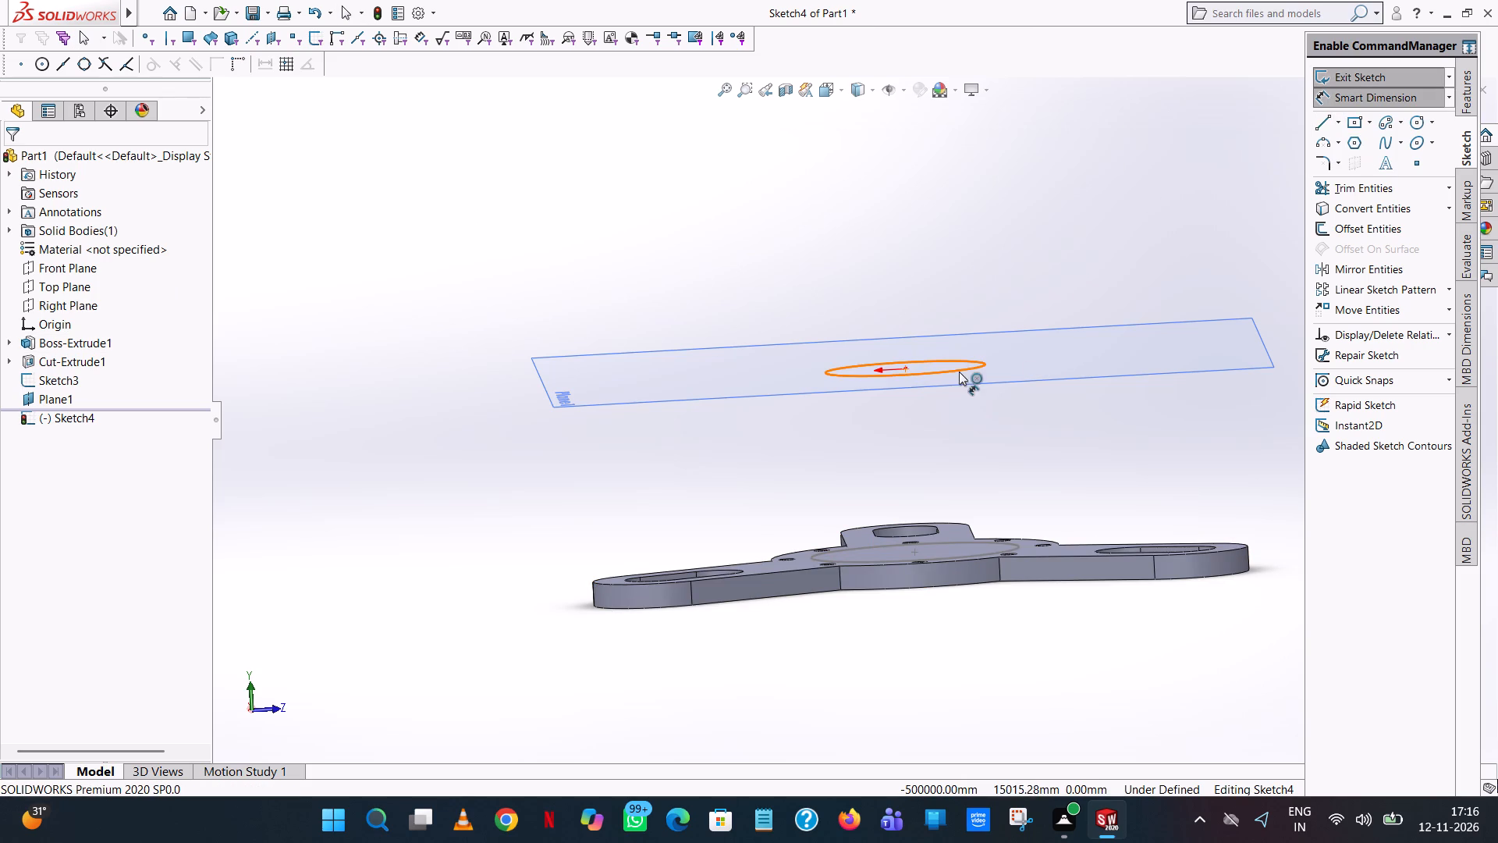
left_click(959, 368)
left_click(1033, 191)
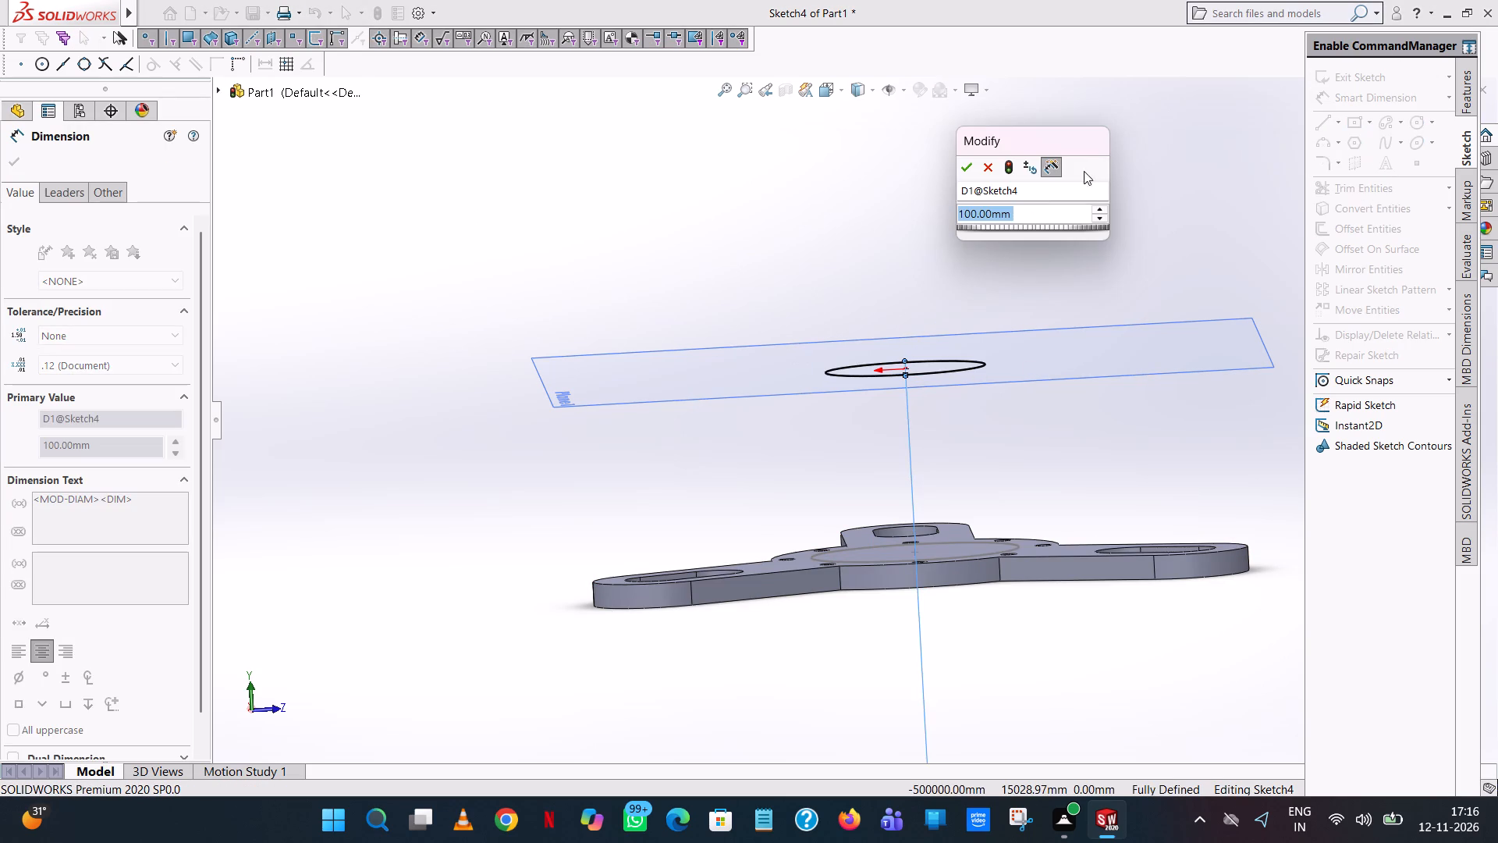
left_click(965, 163)
left_click(679, 222)
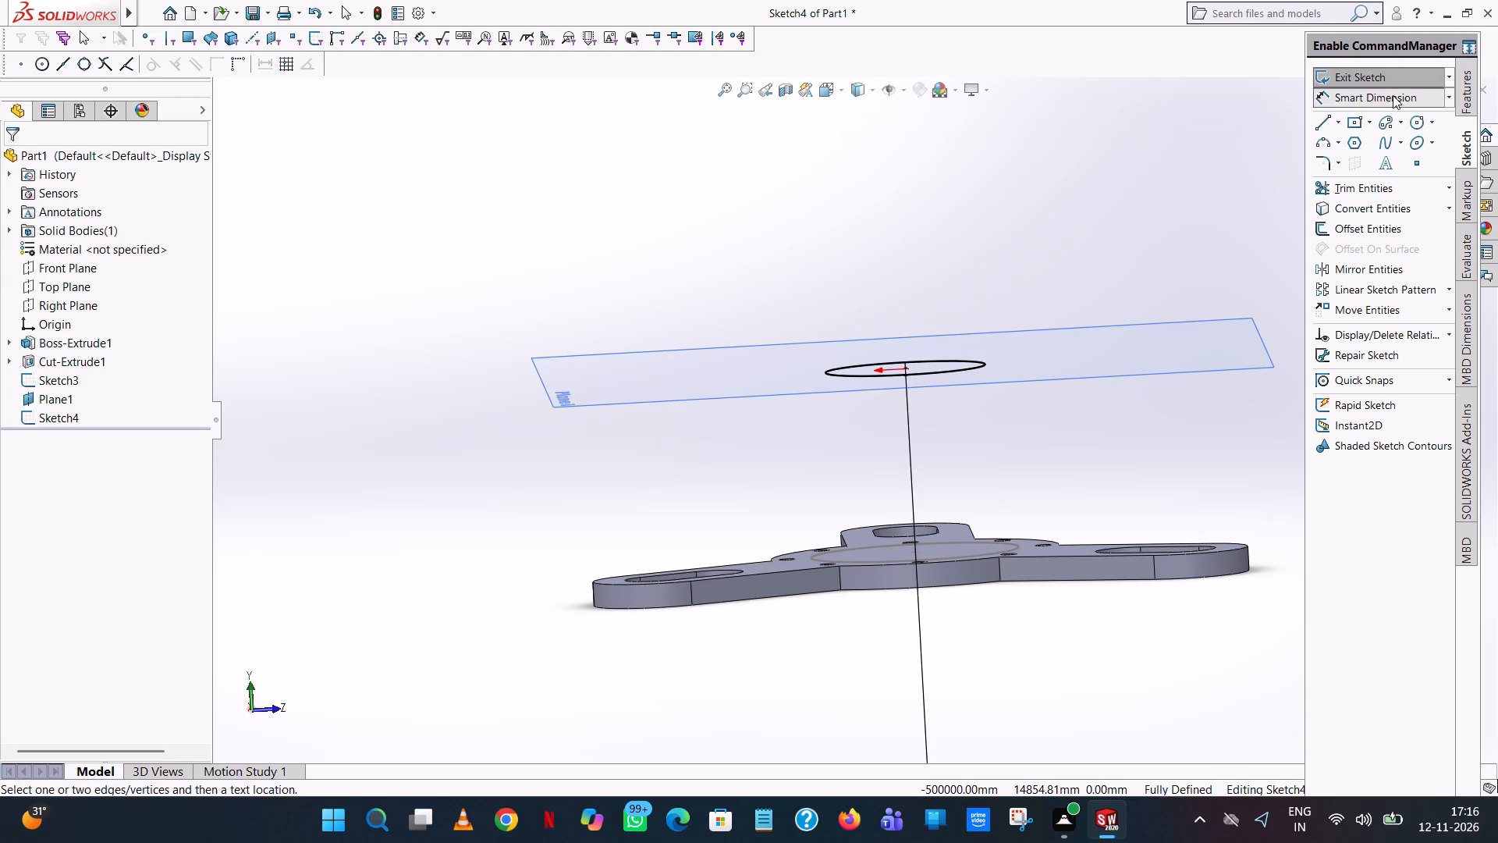
left_click(1393, 95)
left_click(1388, 79)
left_click(652, 213)
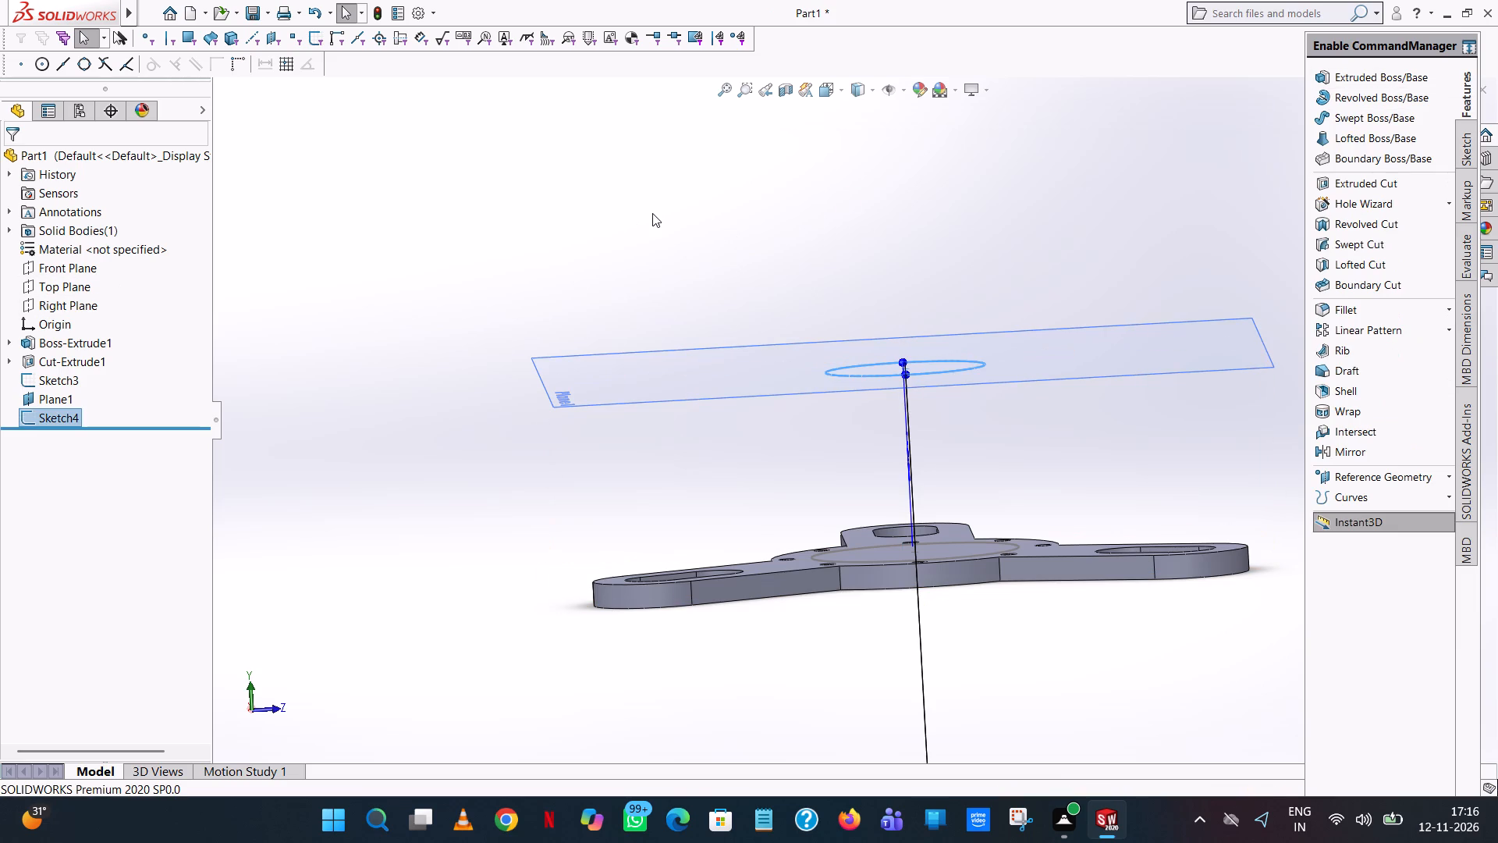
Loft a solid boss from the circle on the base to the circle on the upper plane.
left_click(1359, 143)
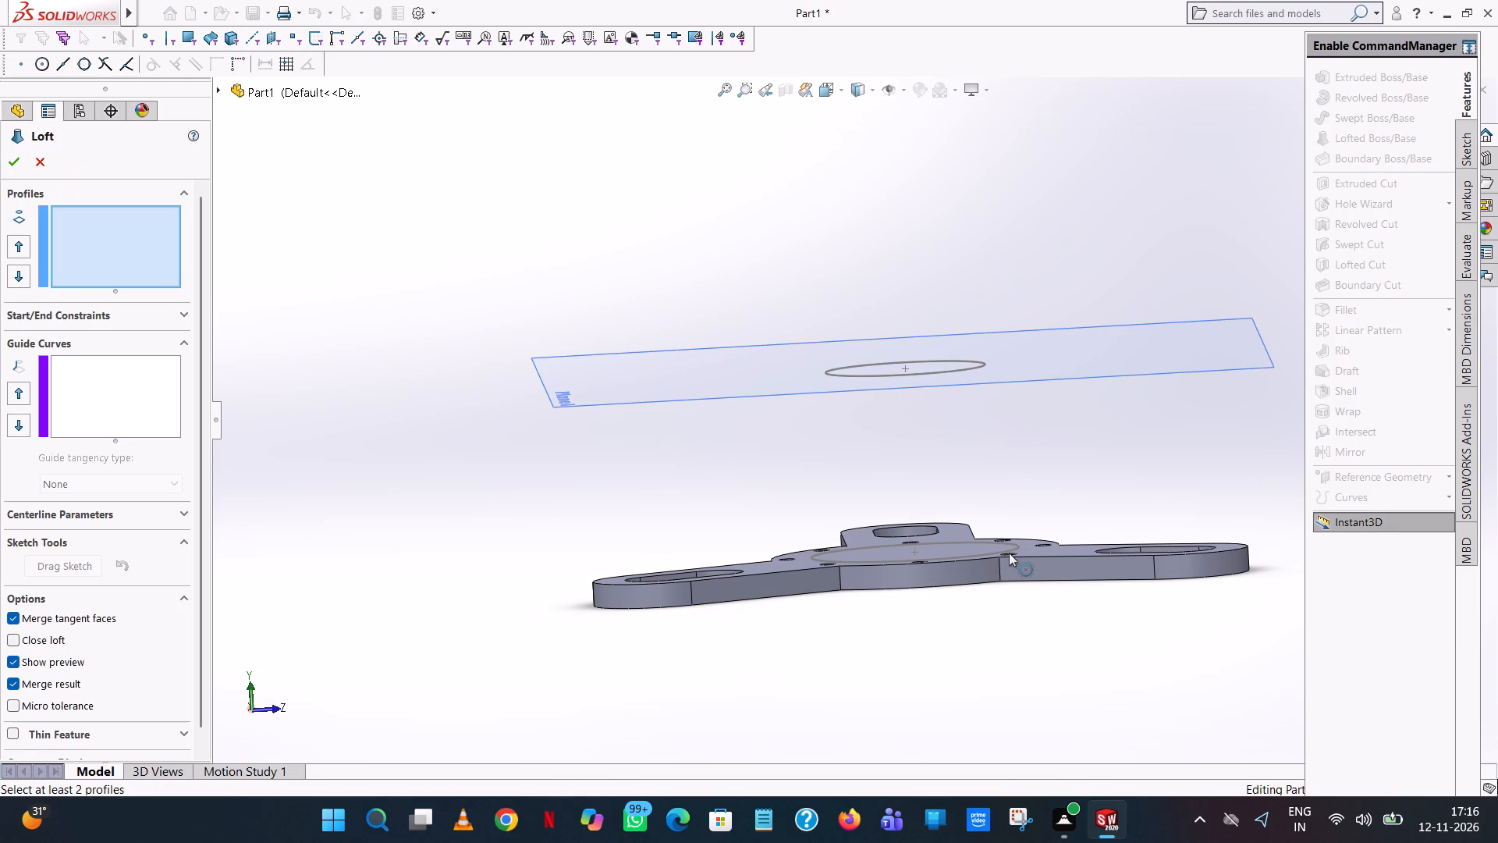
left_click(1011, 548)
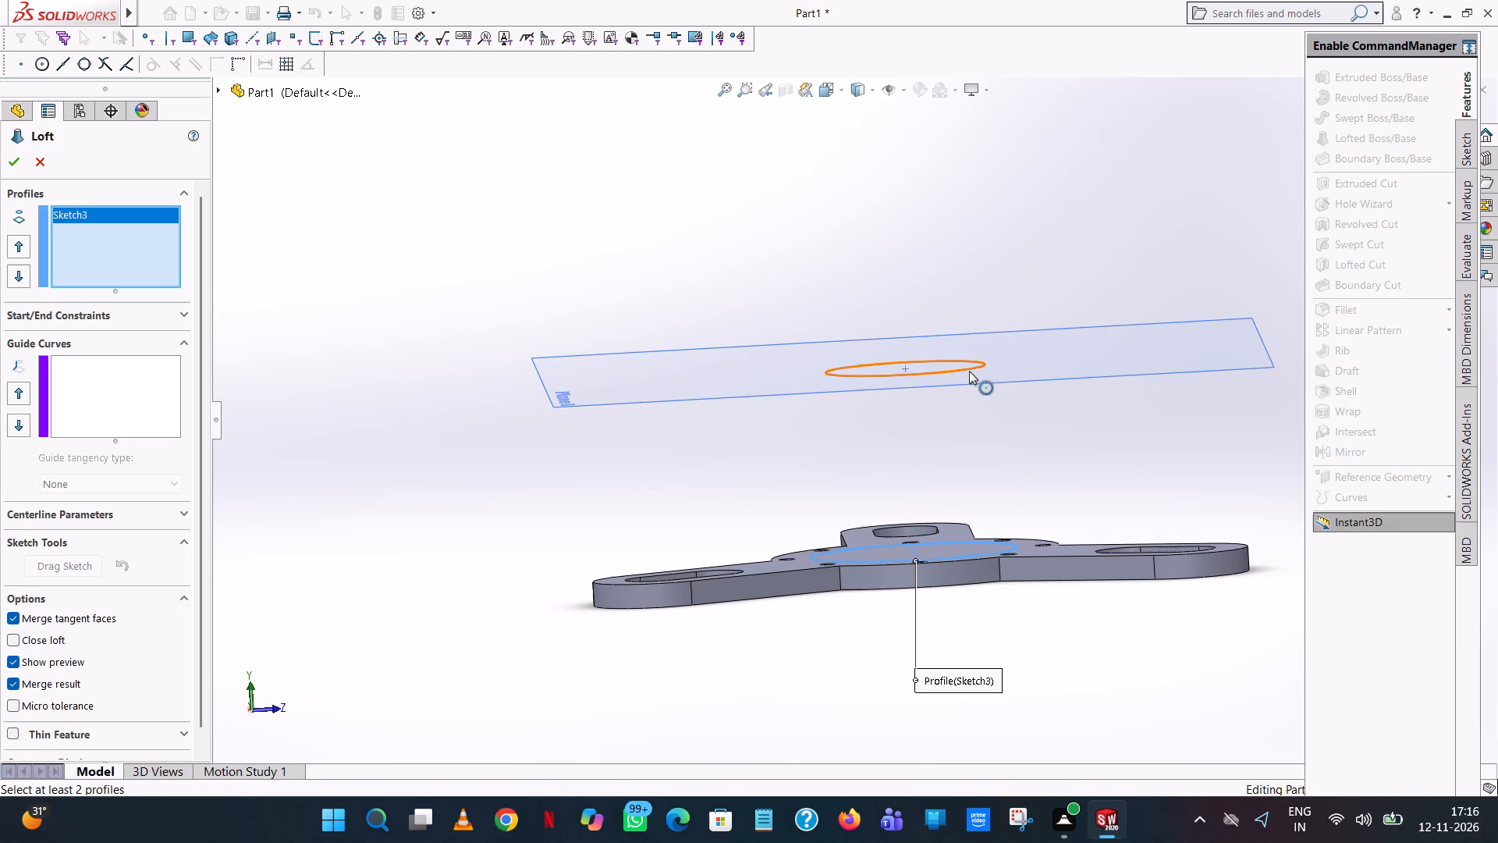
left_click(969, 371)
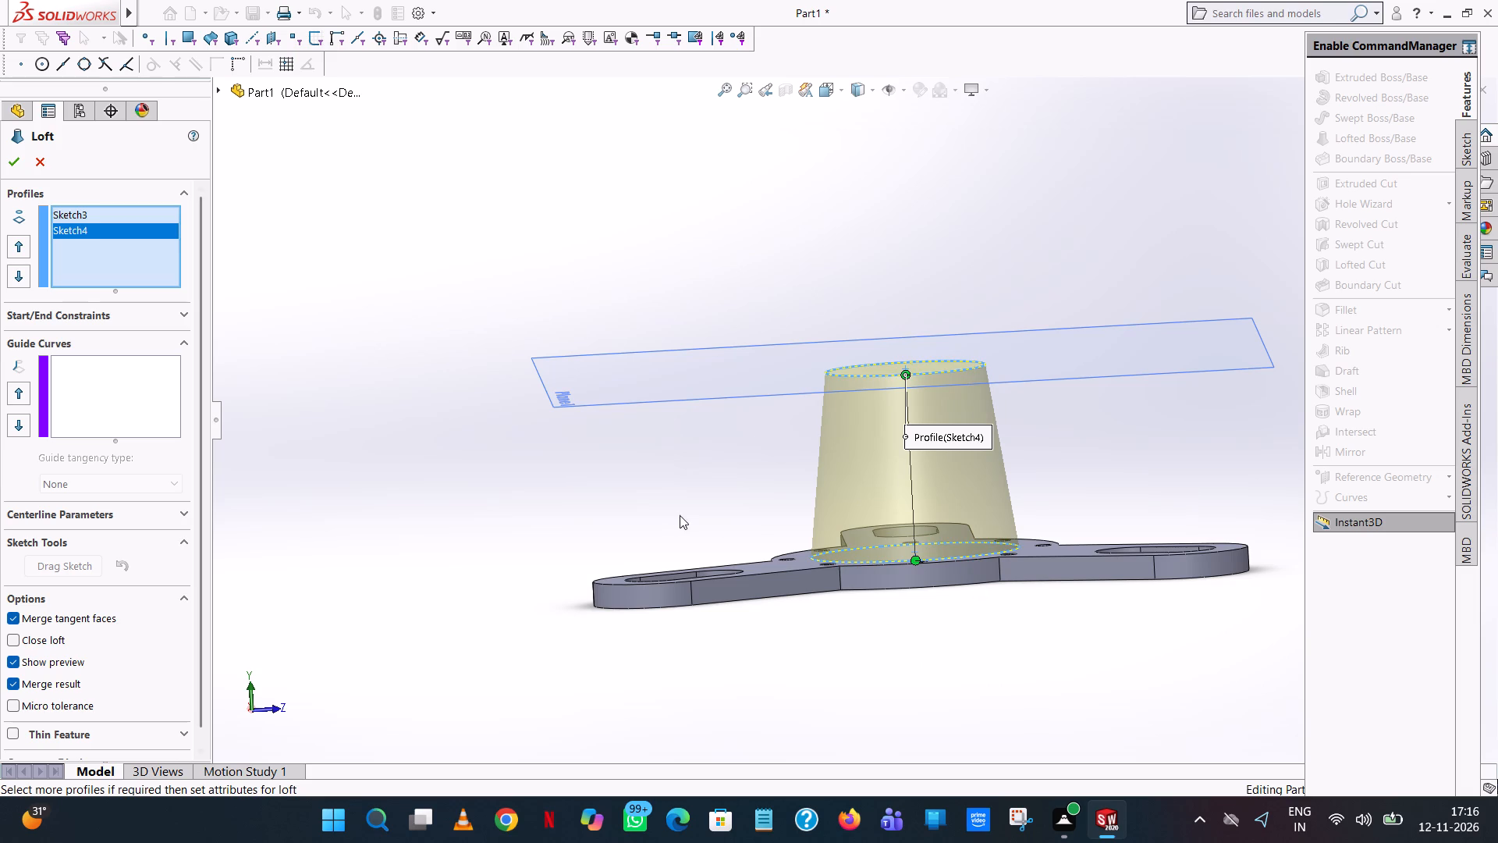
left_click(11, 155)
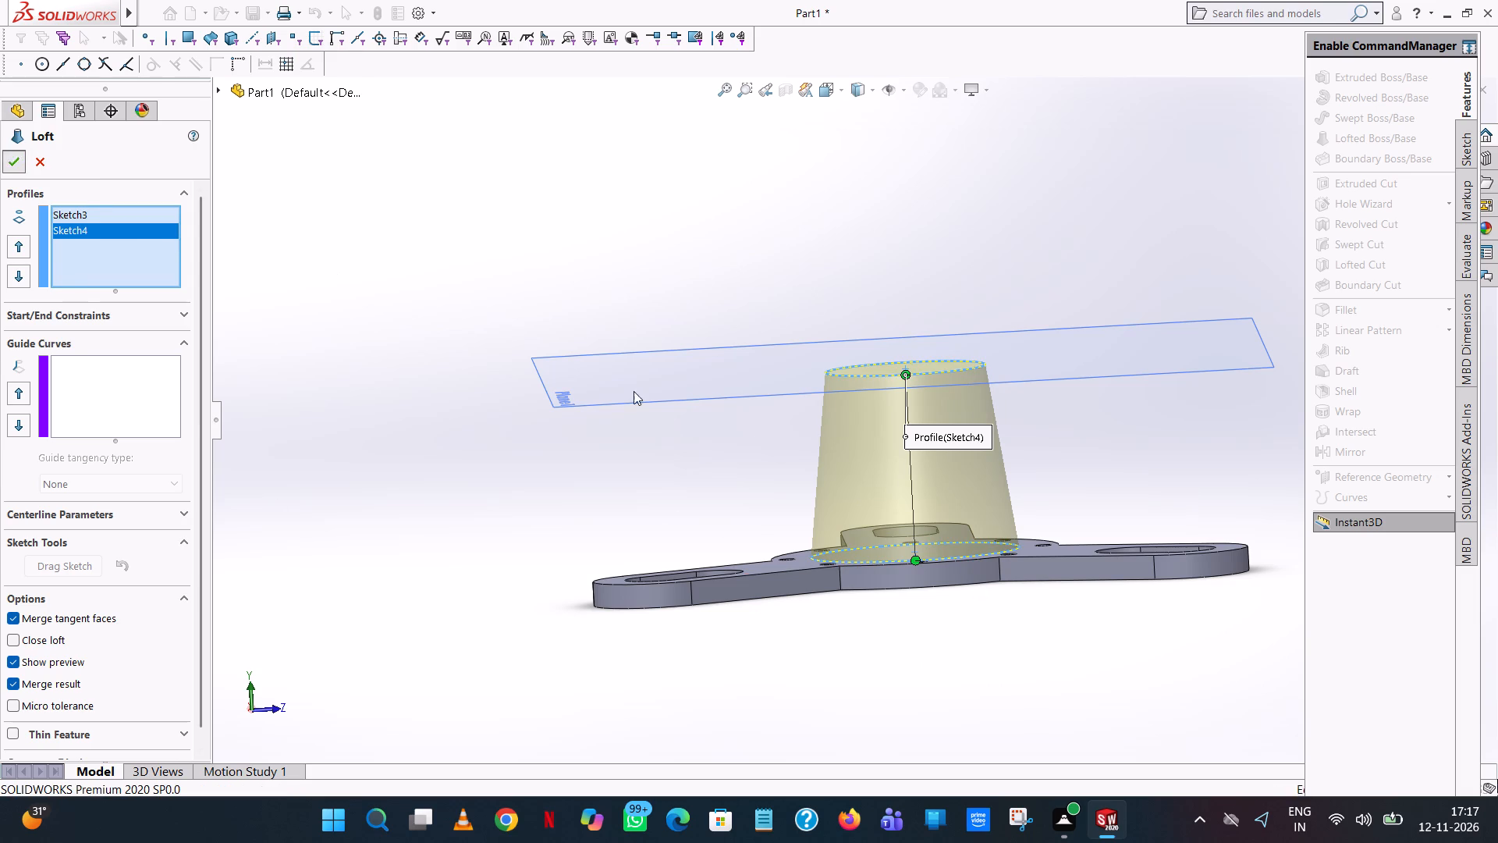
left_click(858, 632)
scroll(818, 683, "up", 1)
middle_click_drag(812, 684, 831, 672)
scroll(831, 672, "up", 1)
Hide the reference plane above the base.
left_click(63, 379)
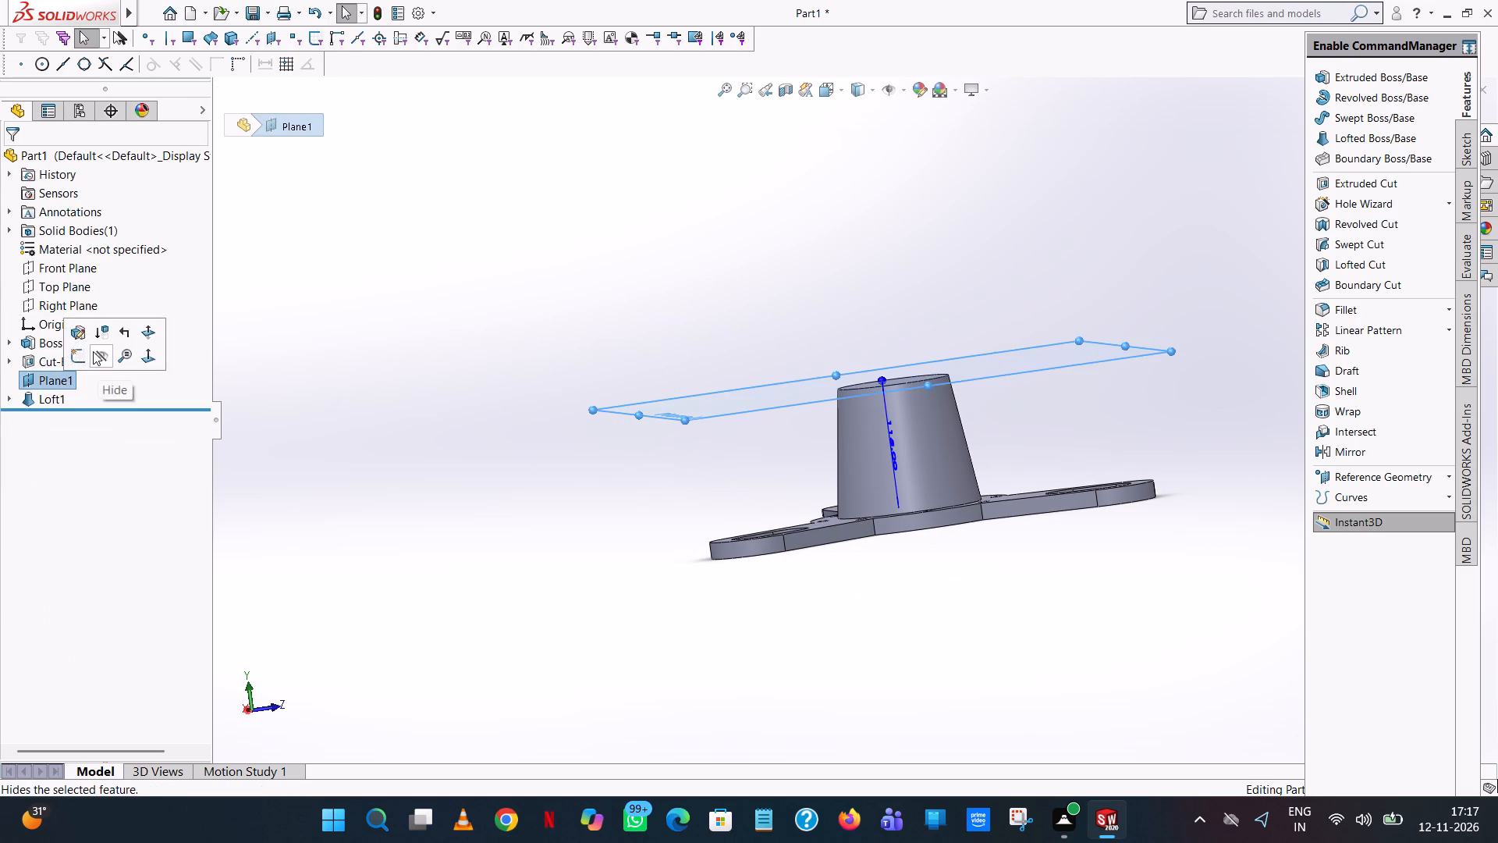
left_click(93, 351)
middle_click_drag(788, 251, 811, 450)
scroll(815, 450, "up", 1)
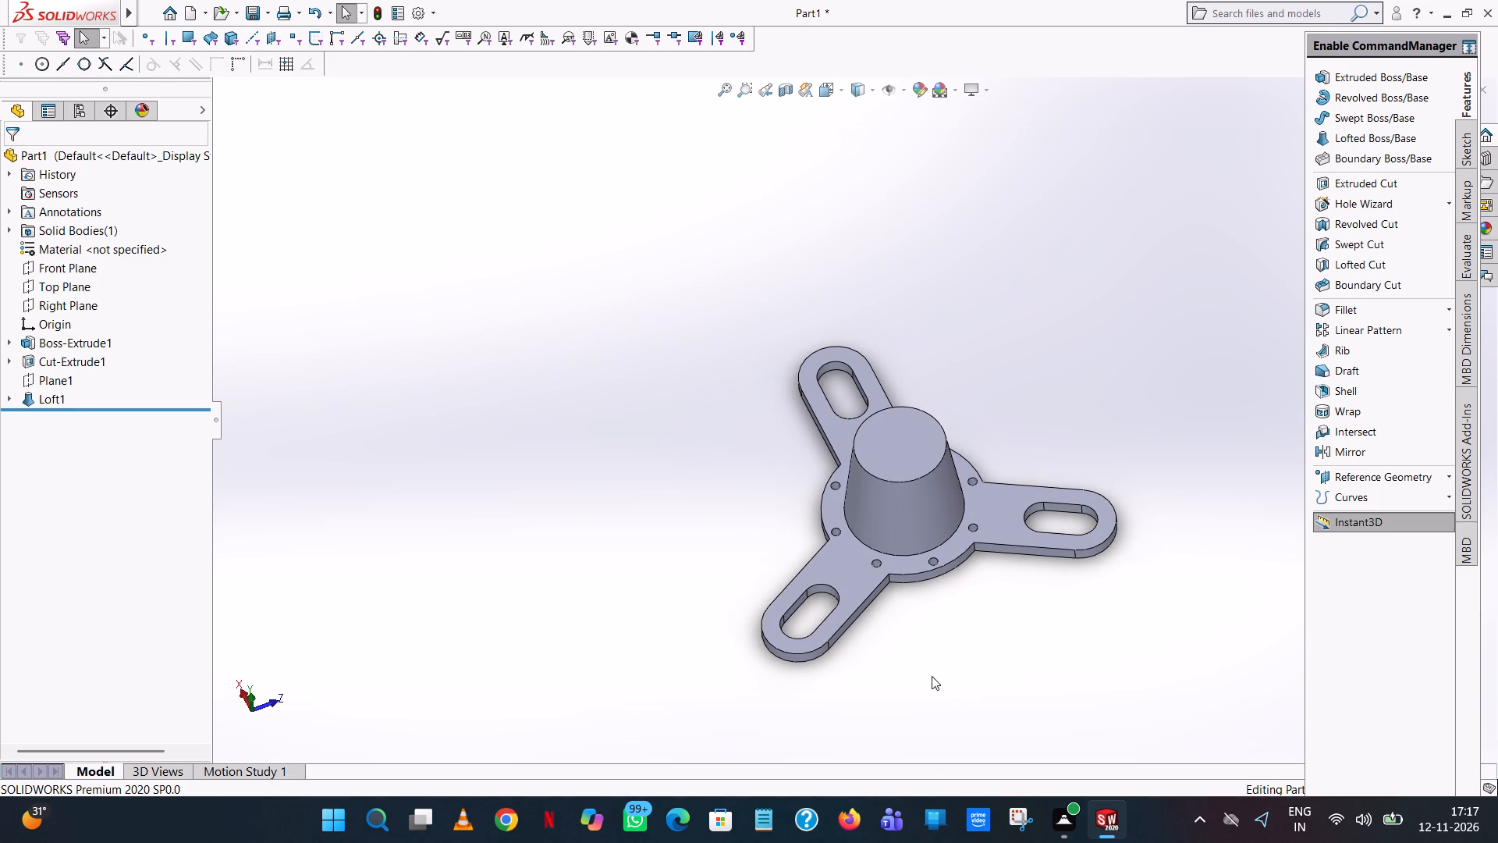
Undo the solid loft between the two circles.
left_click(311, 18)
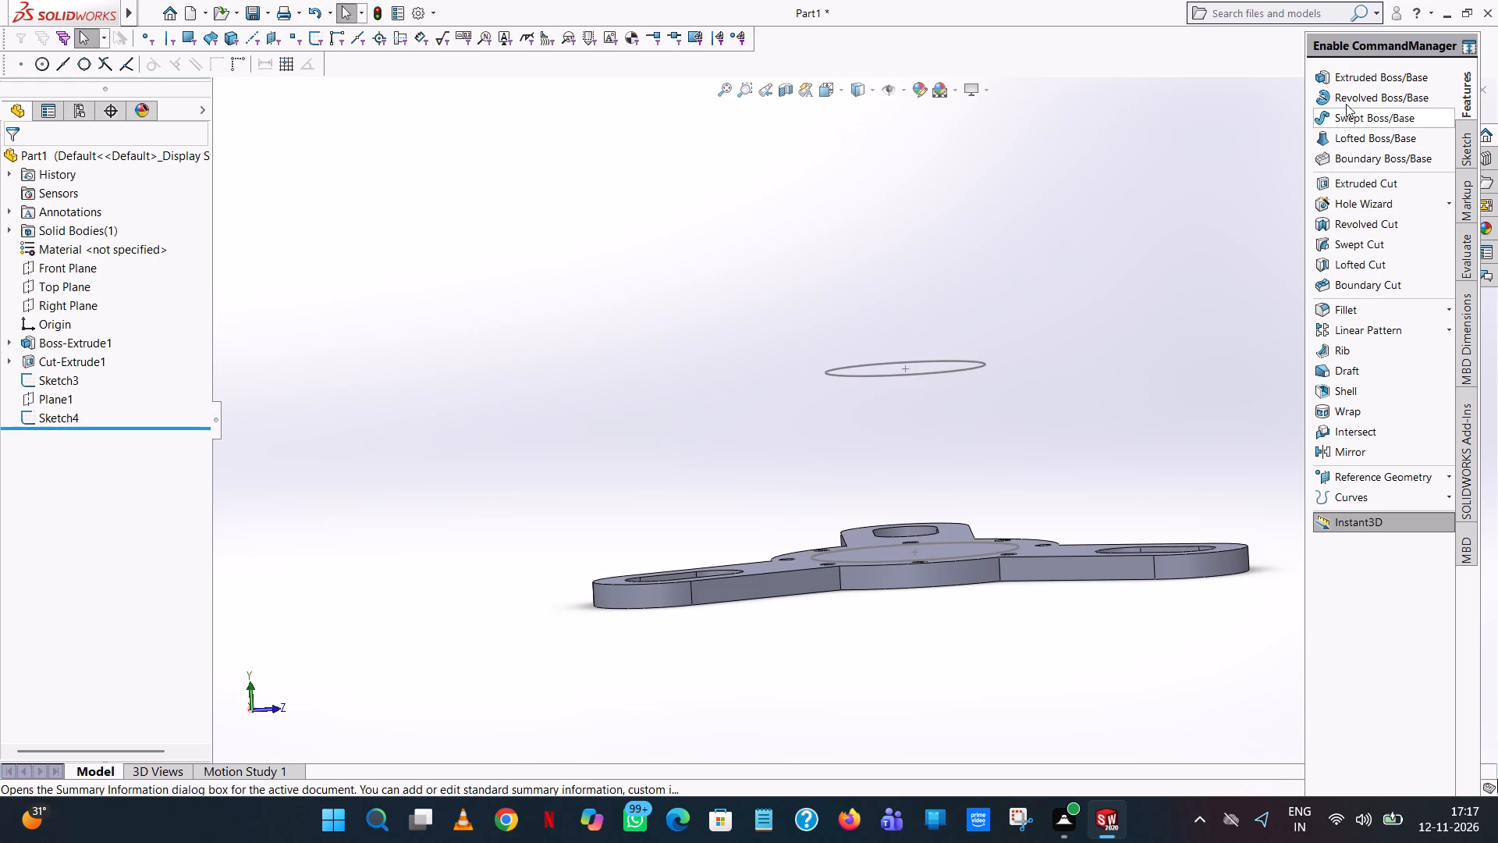
Start a loft from the base circle to the upper circle and align the upper connector point with the lower one to avoid twist.
left_click(1336, 140)
left_click(996, 555)
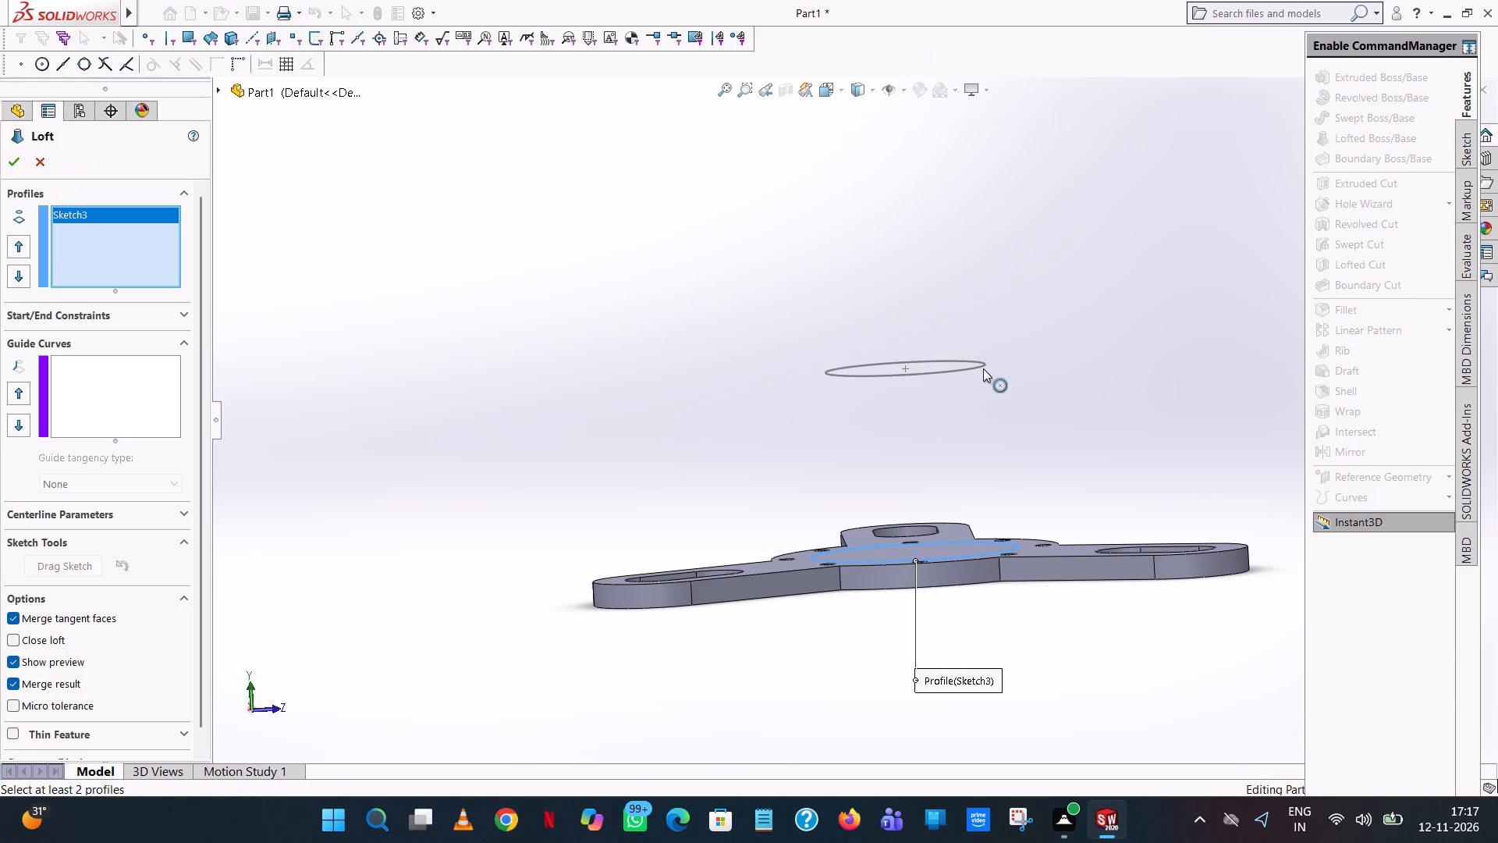
left_click(982, 368)
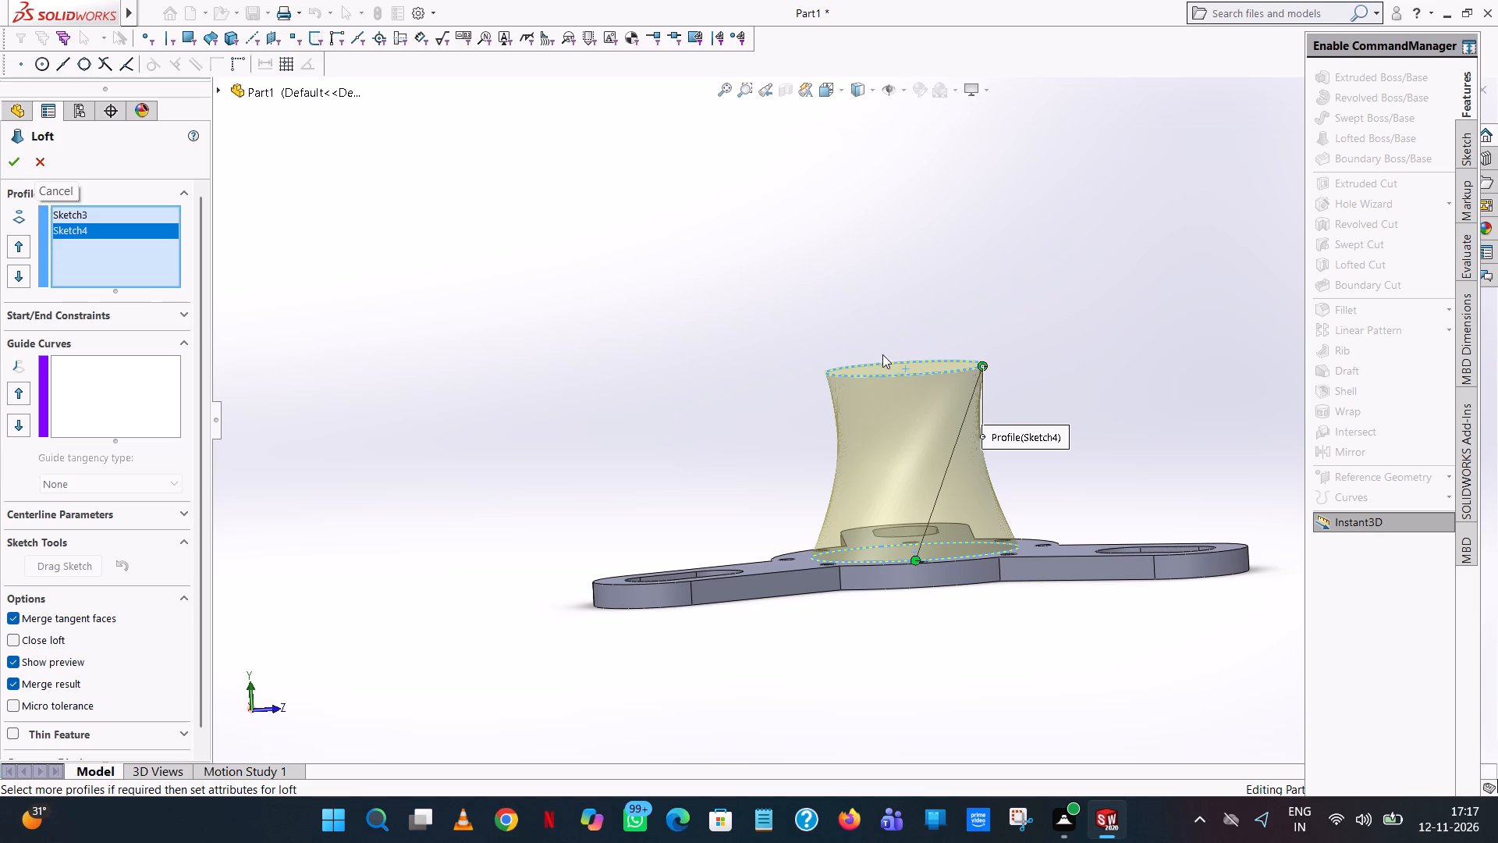
left_click_drag(982, 365, 932, 380)
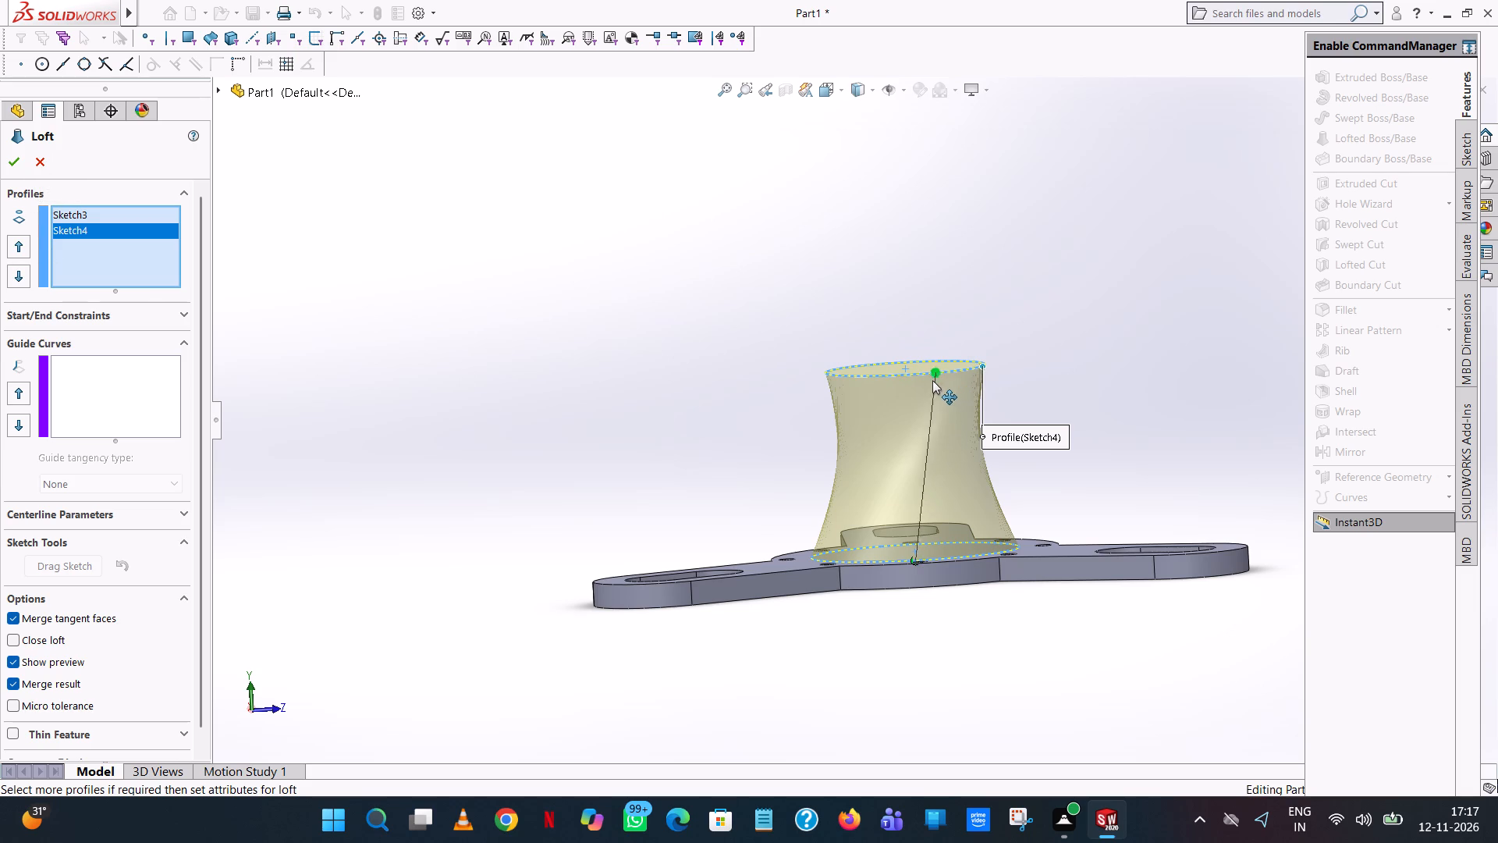
left_click_drag(932, 380, 903, 385)
left_click(629, 331)
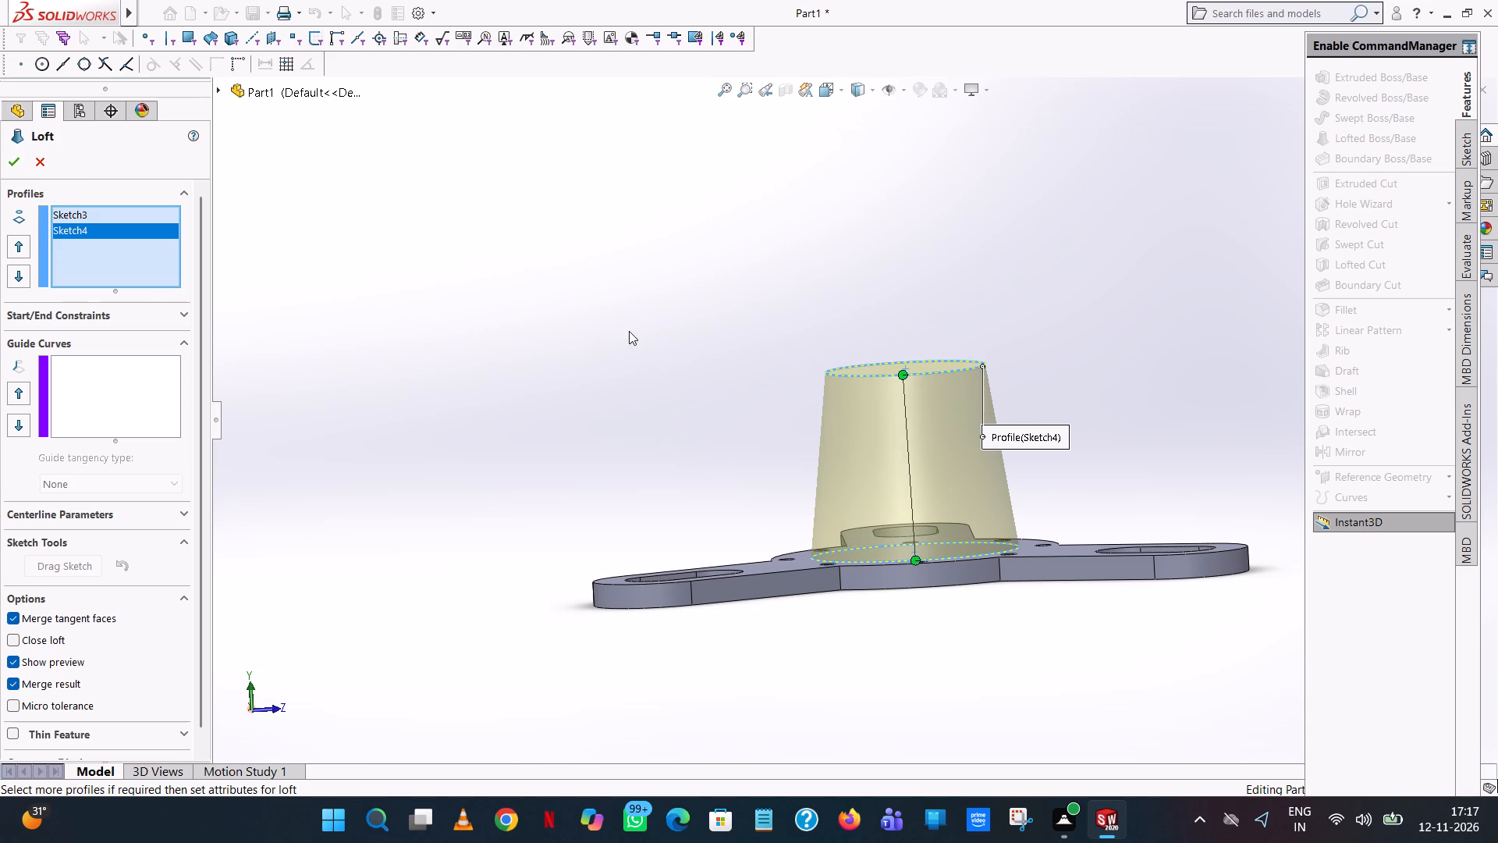
left_click_drag(906, 377, 829, 386)
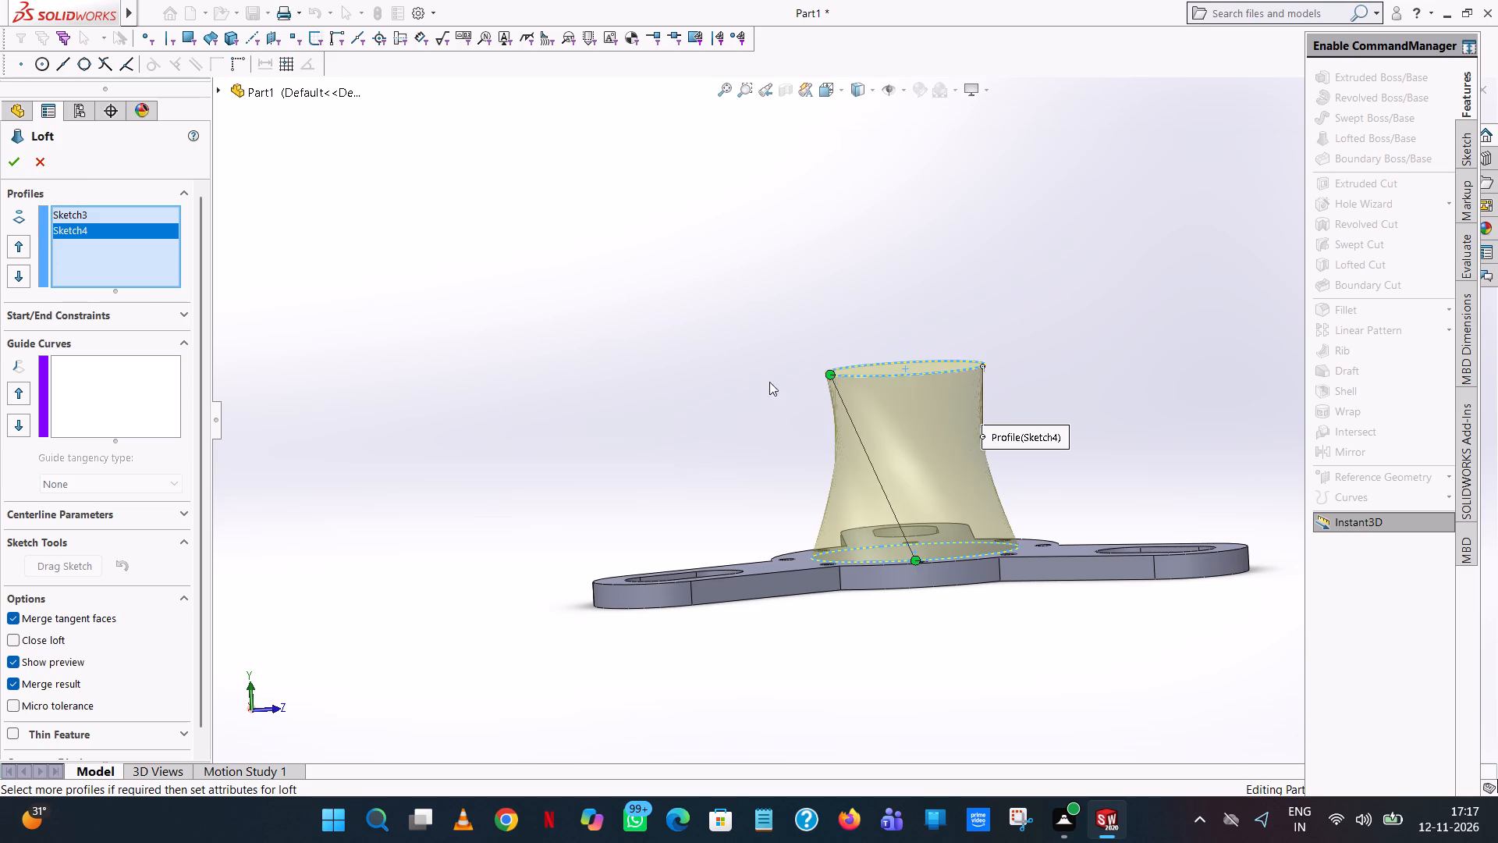
left_click_drag(828, 375, 891, 382)
left_click_drag(891, 382, 906, 384)
left_click(648, 322)
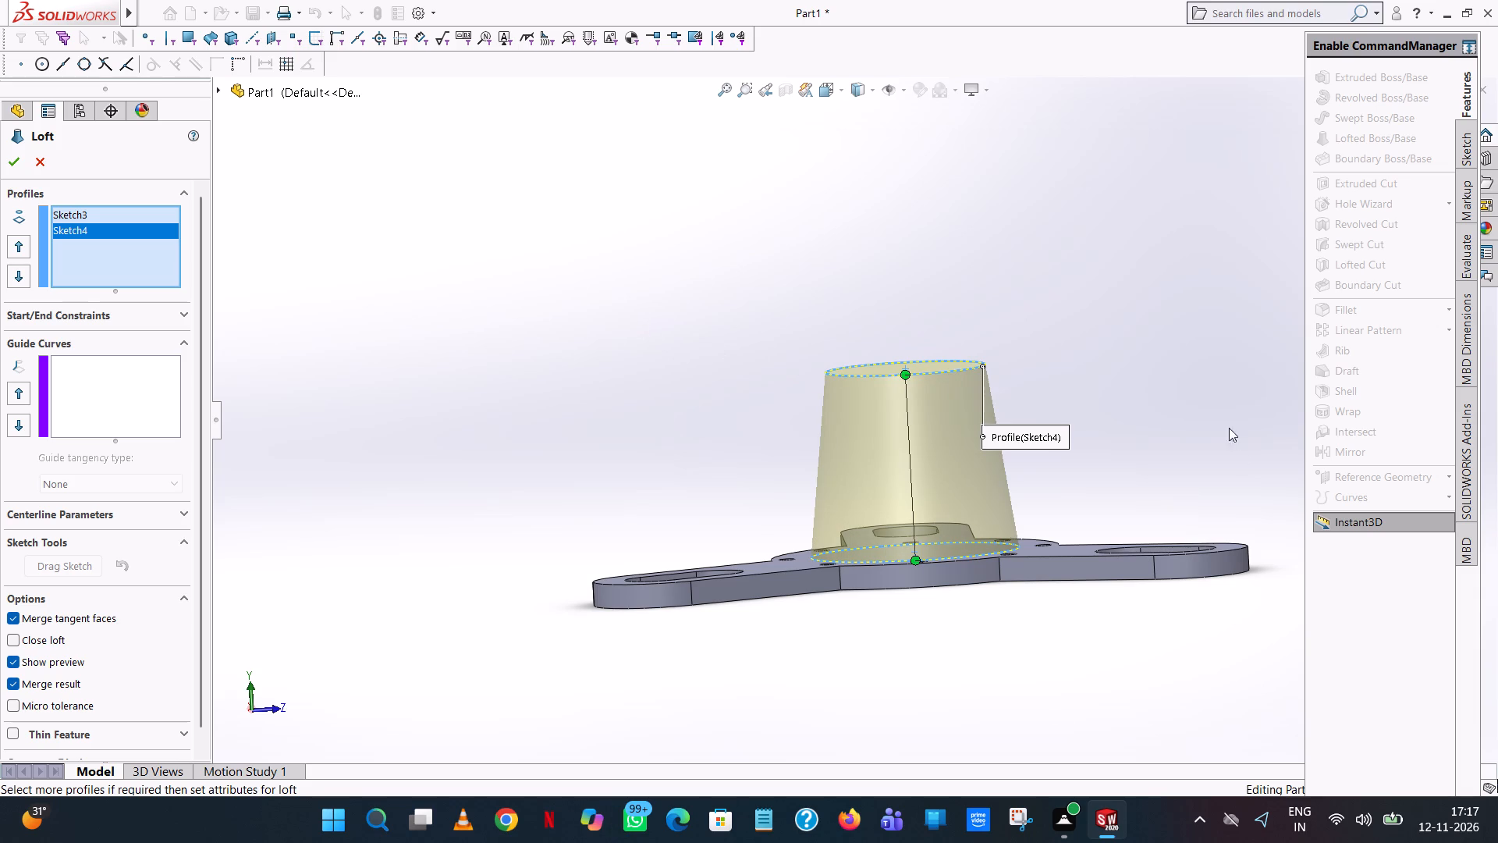
Turn on a one-direction thin feature for the loft with a wall thickness of 5 mm.
scroll(47, 624, "down", 5)
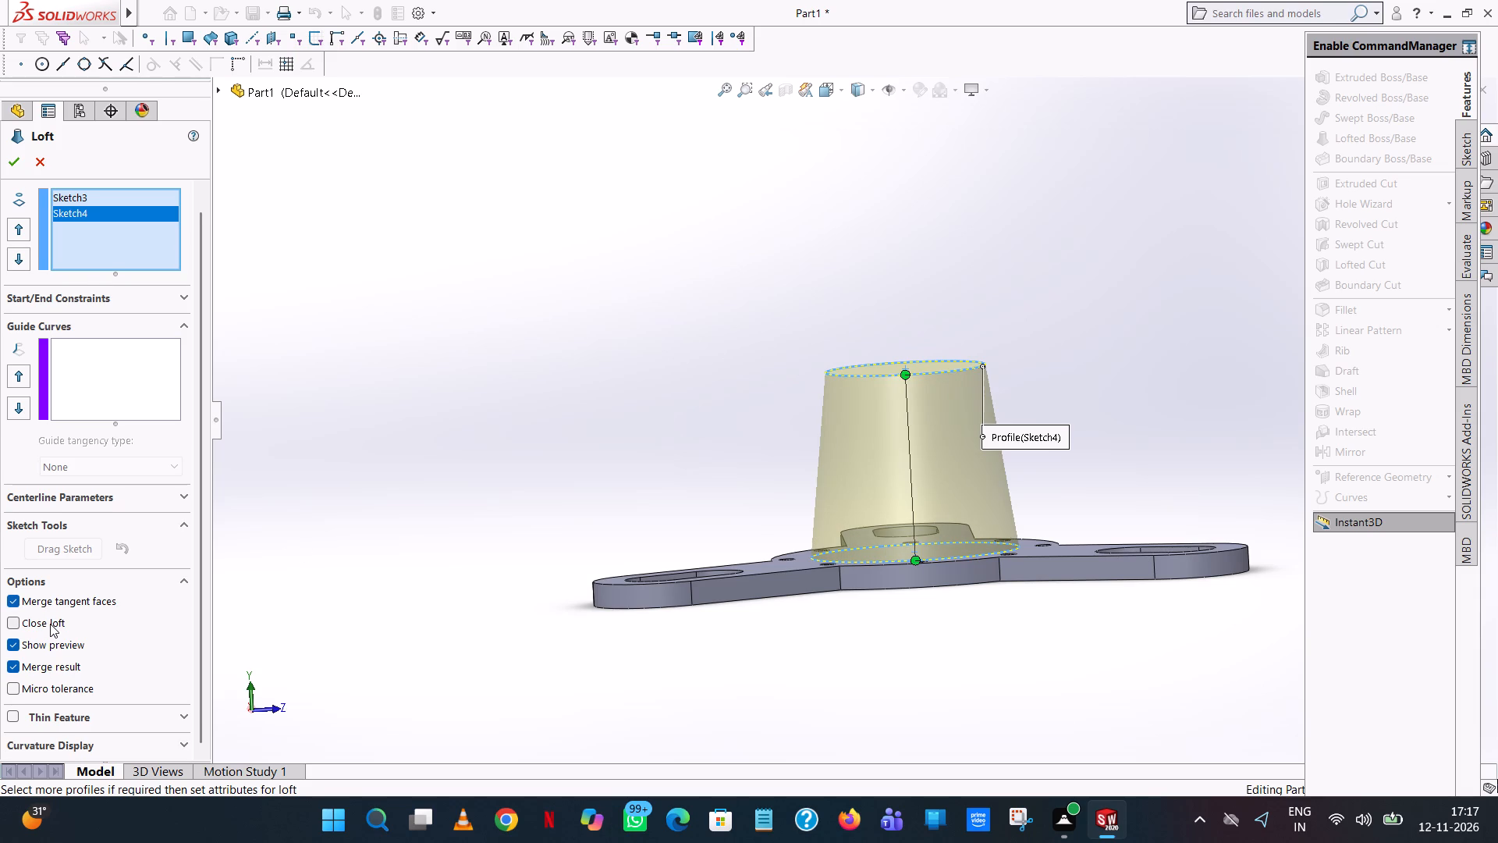
scroll(50, 624, "down", 1)
left_click(58, 713)
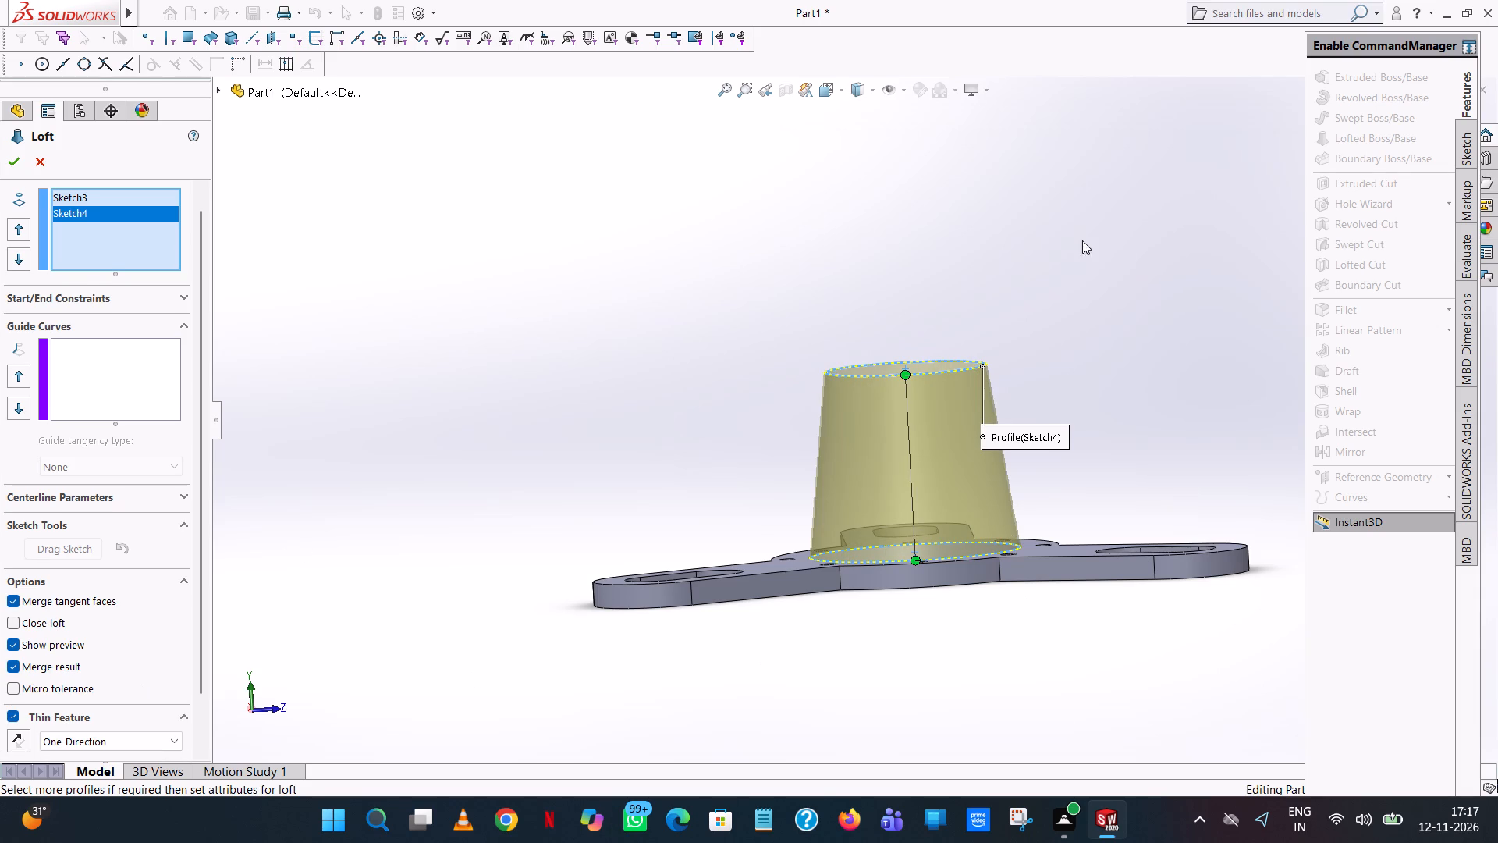
middle_click_drag(1056, 236, 1069, 532)
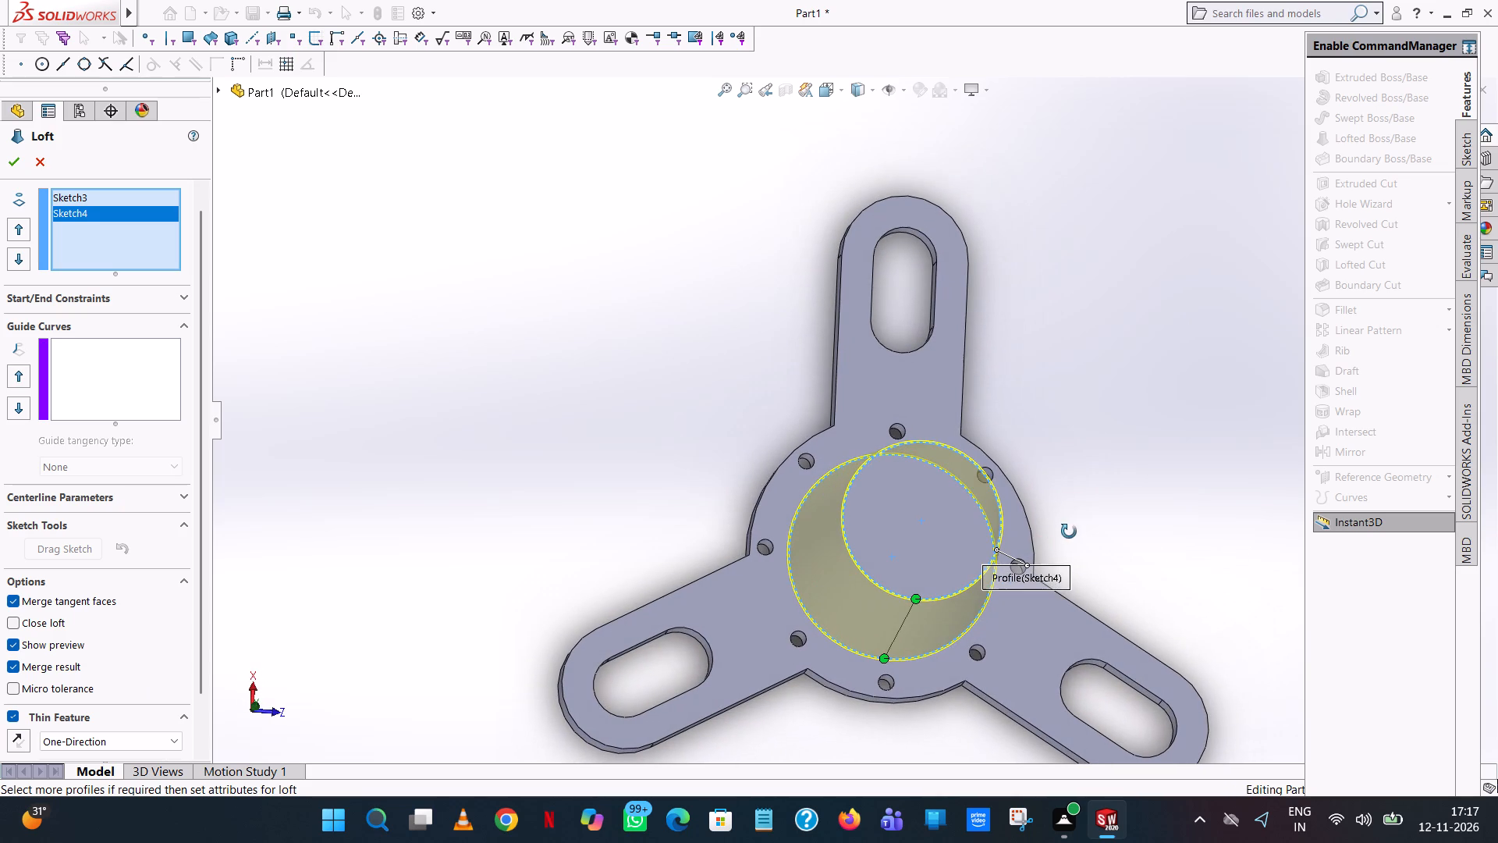
middle_click_drag(1069, 532, 1070, 531)
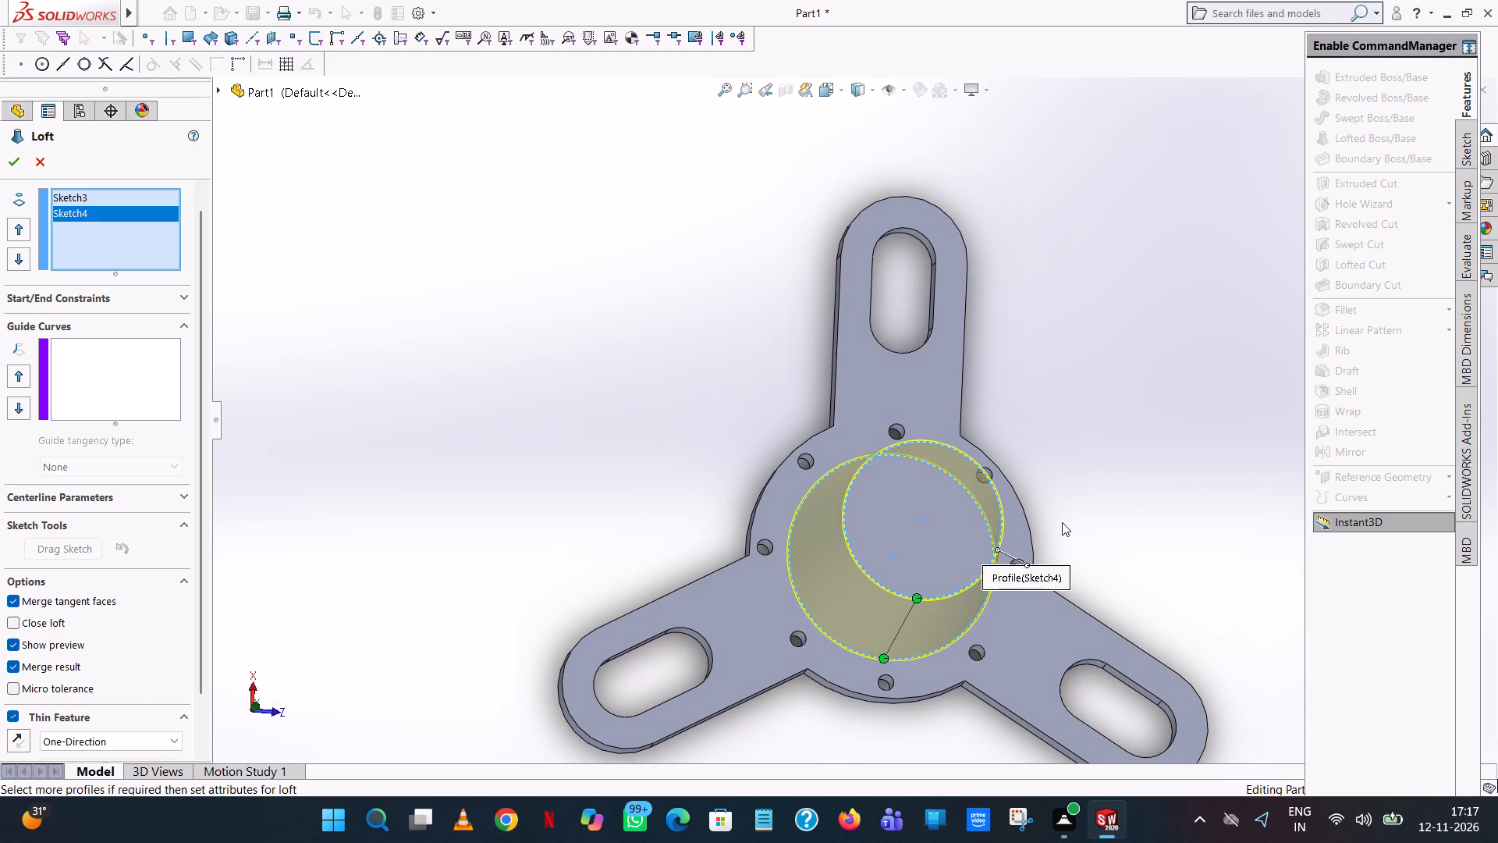
scroll(92, 701, "down", 3)
double_click(85, 709)
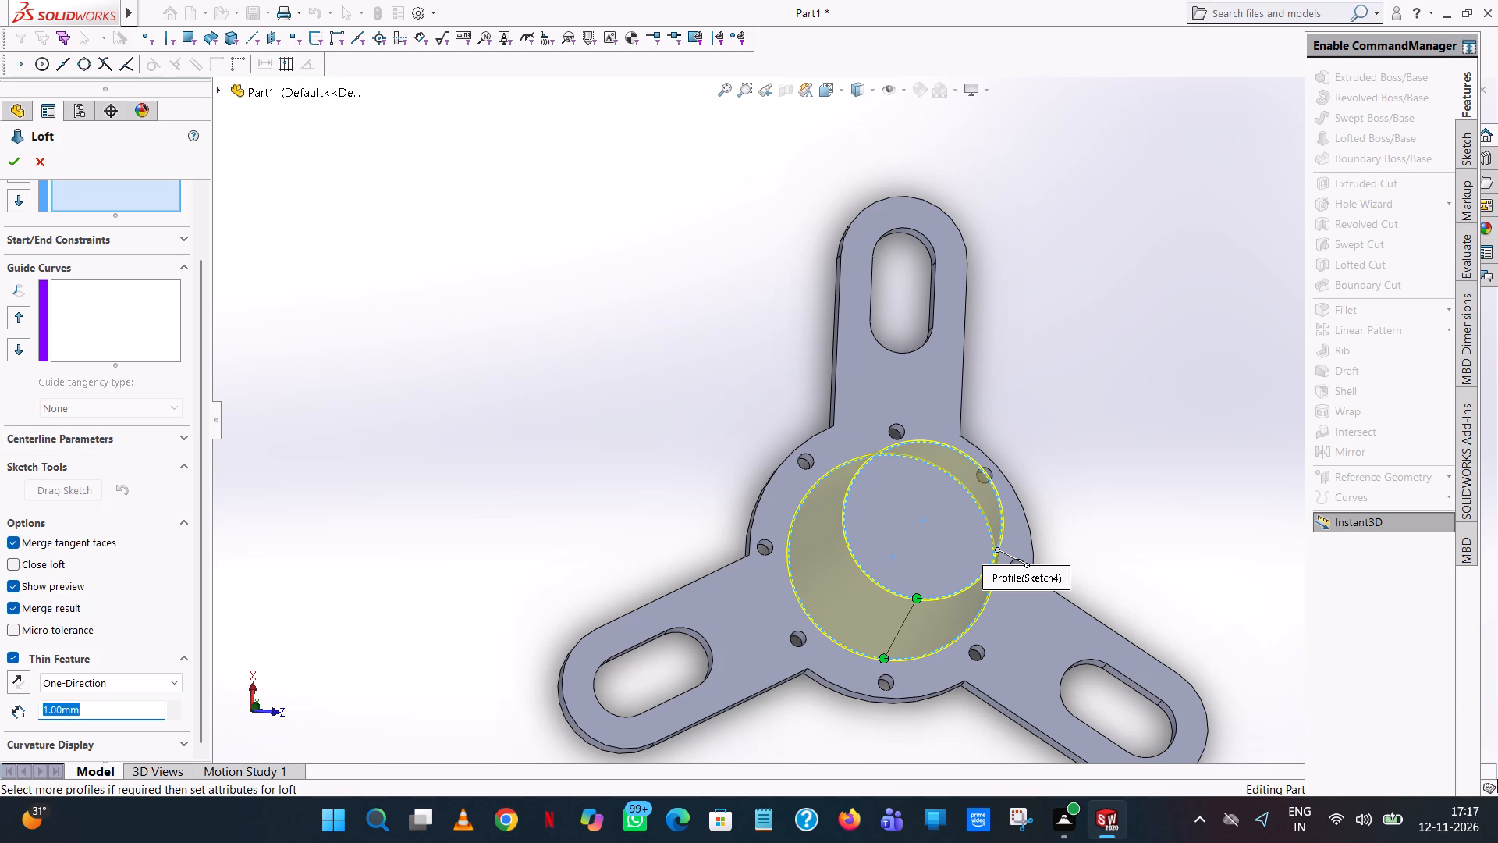
key("5")
left_click(389, 492)
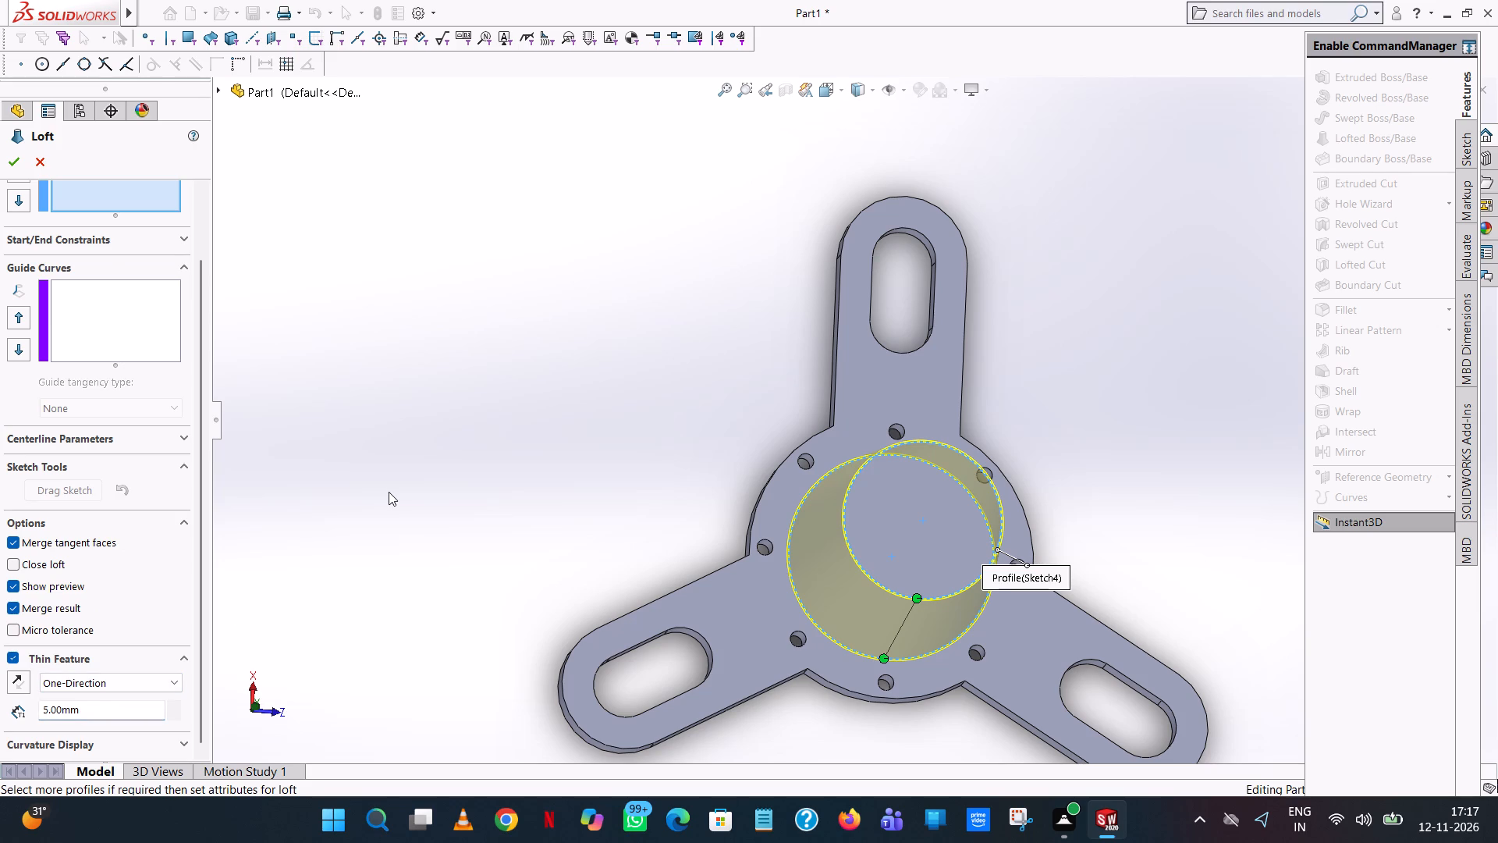
left_click(633, 373)
Compare the wall directions, keep the thickness on the outside of the two circles, and create the thin loft.
middle_click_drag(950, 670, 944, 525)
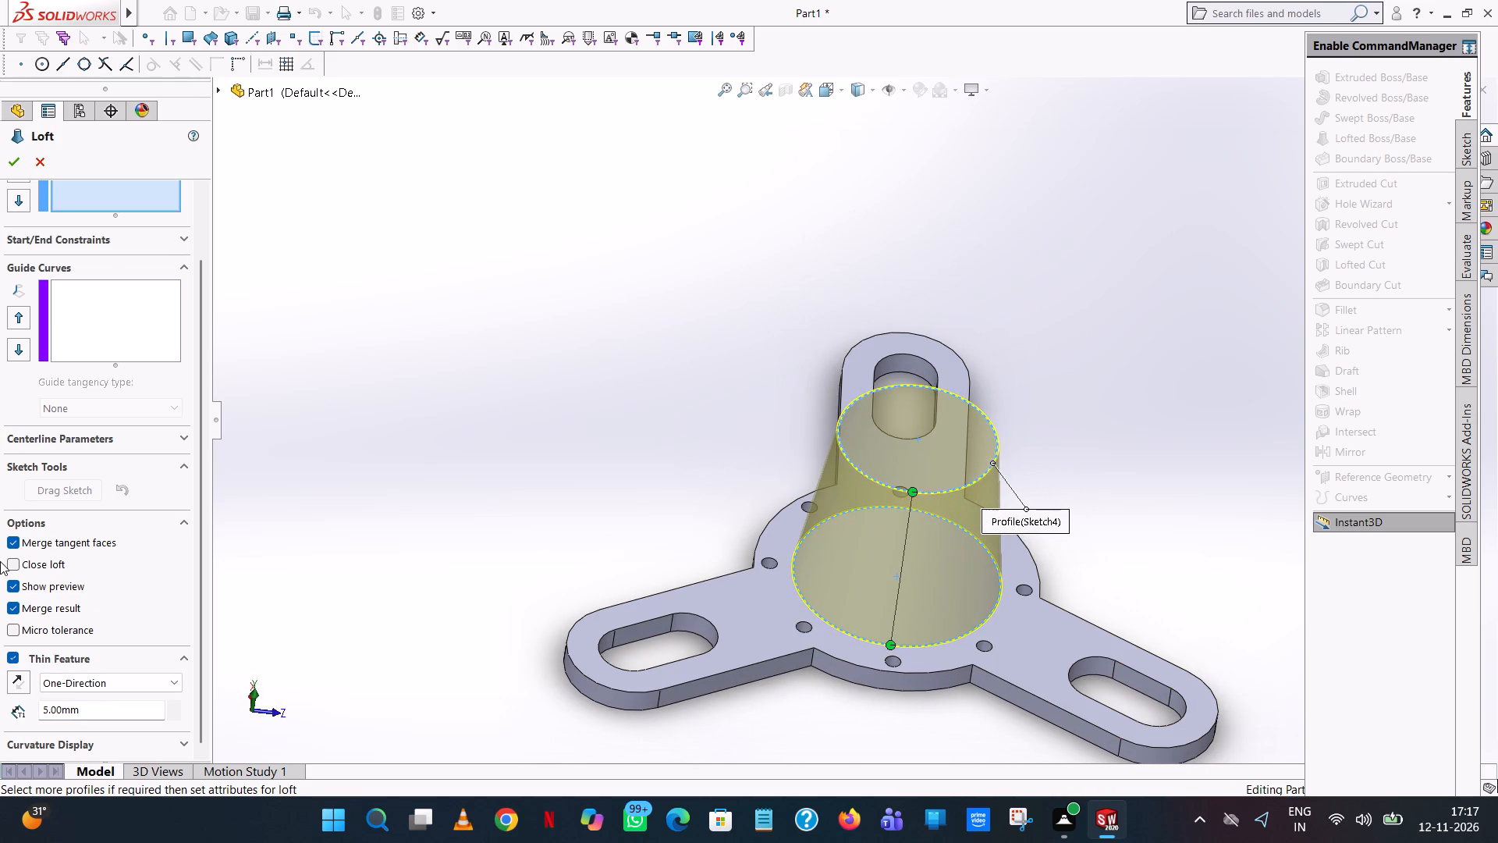
scroll(898, 499, "down", 7)
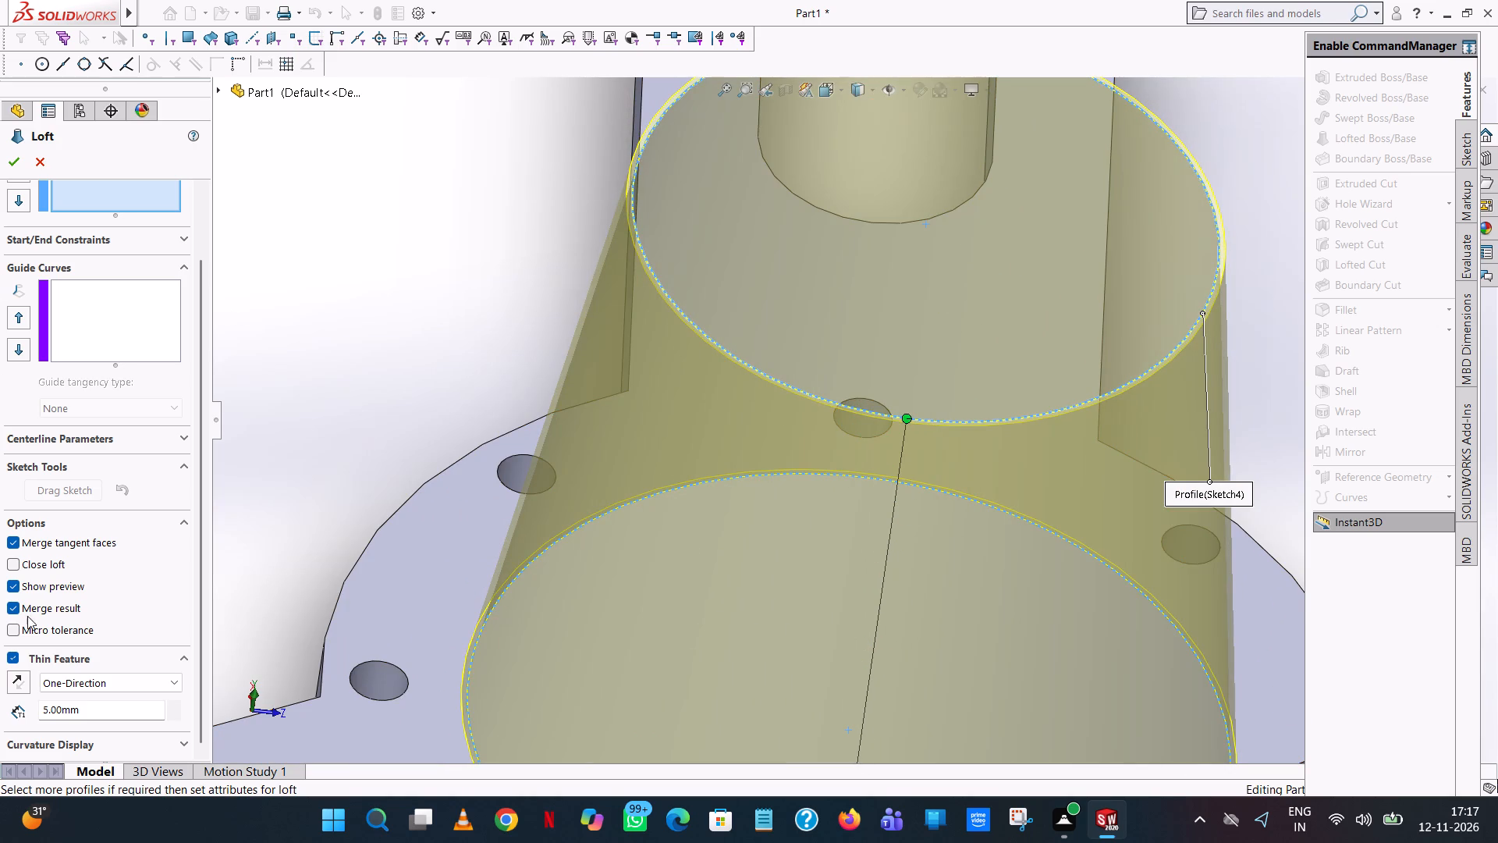
left_click(13, 682)
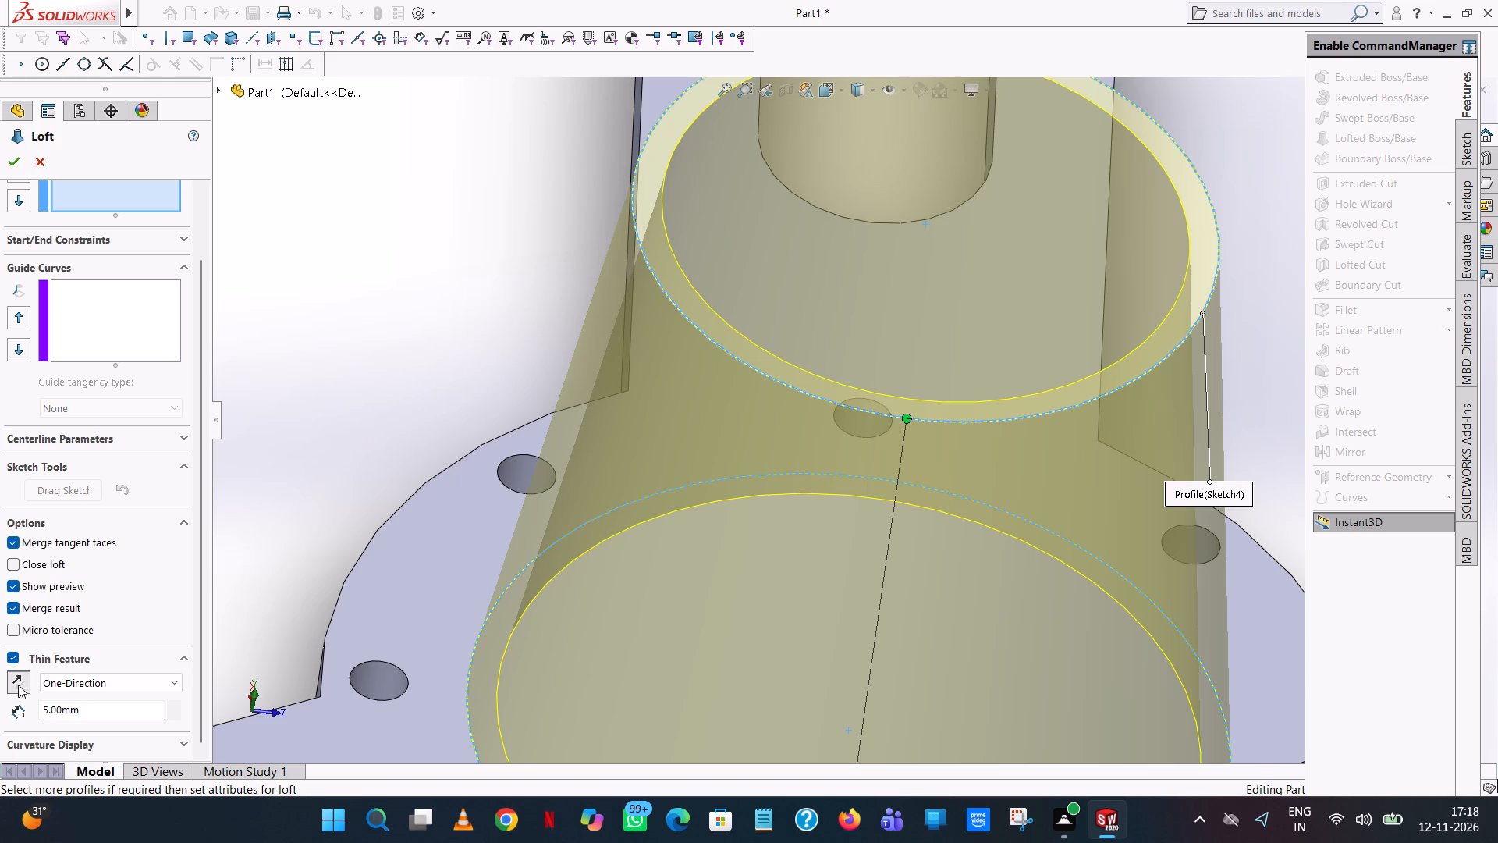
left_click(18, 685)
scroll(419, 379, "up", 6)
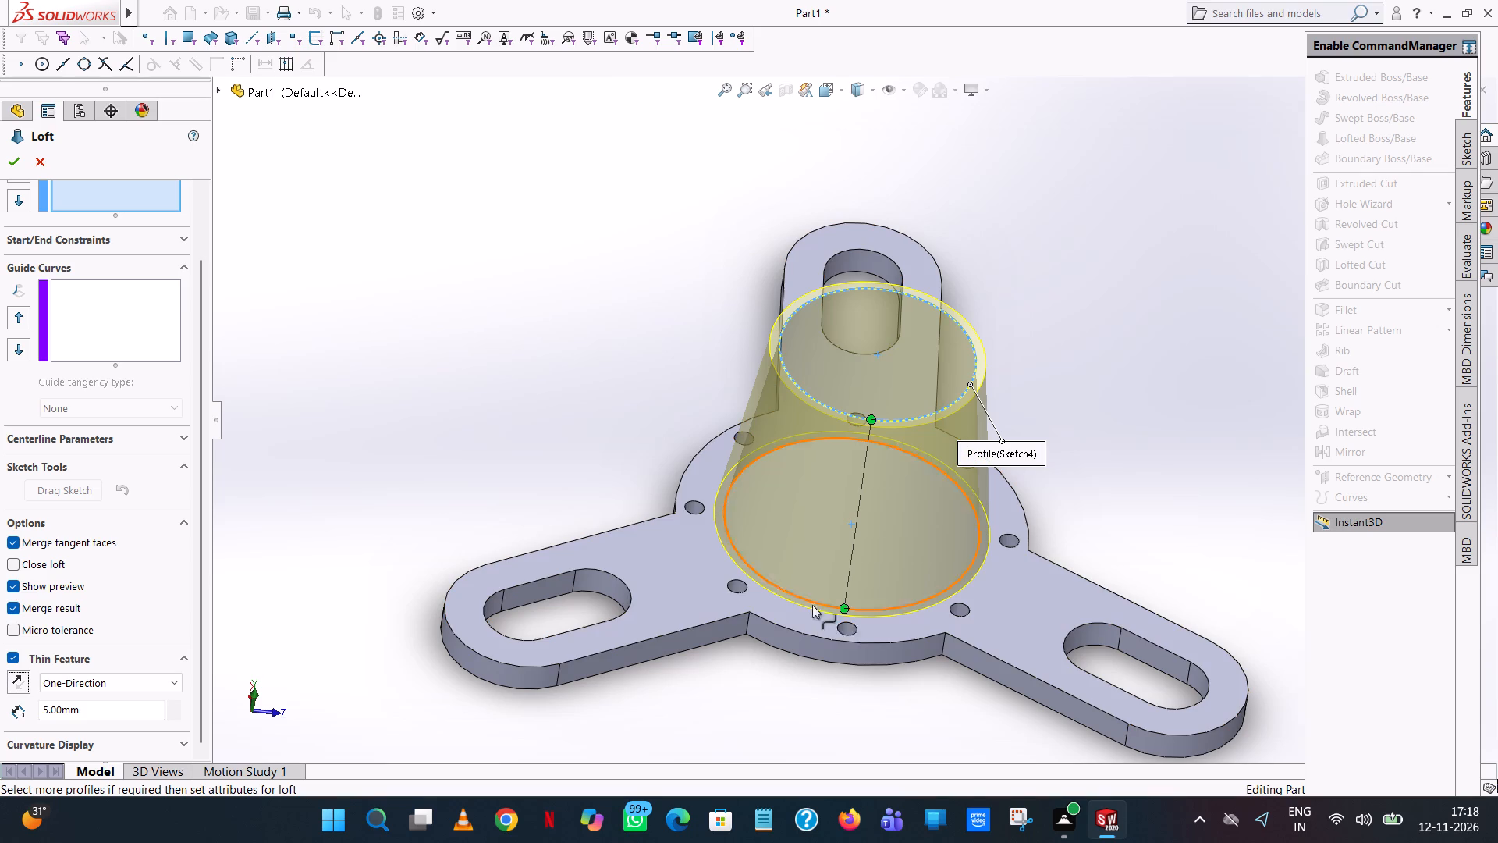
middle_click_drag(847, 636, 839, 555)
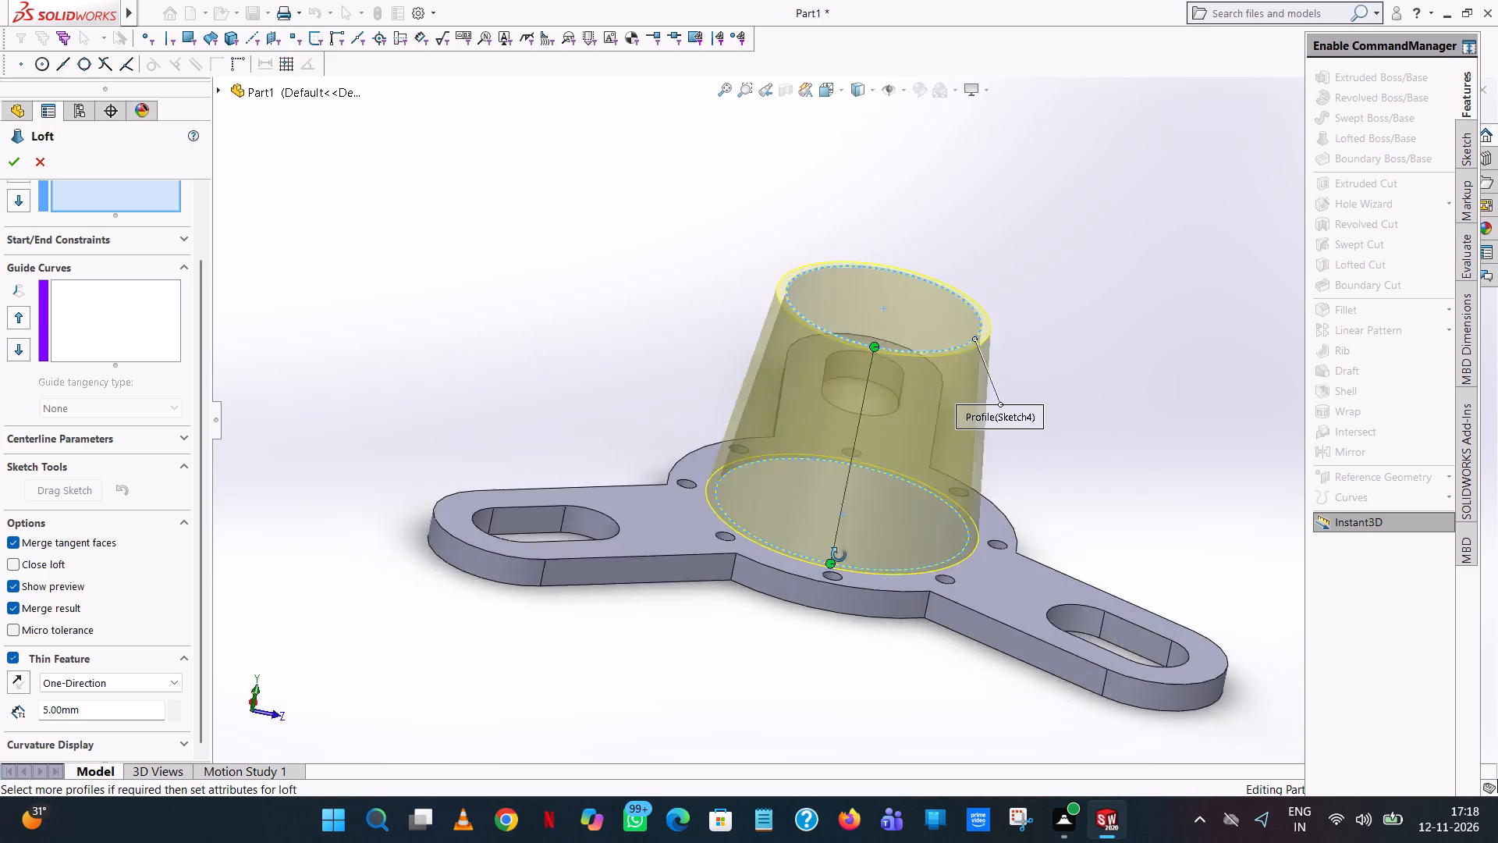
middle_click_drag(839, 555, 836, 553)
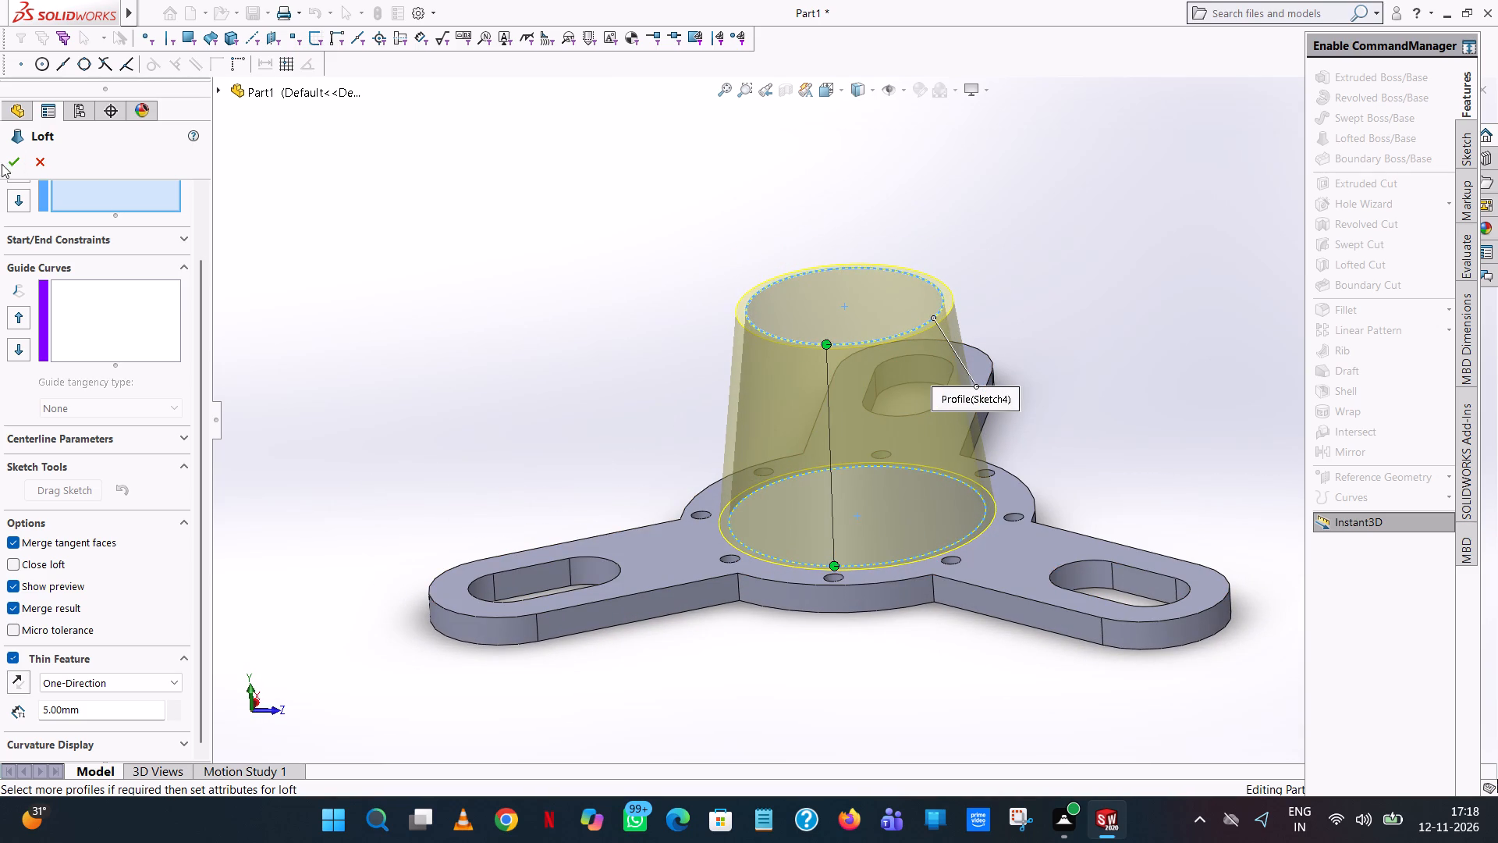
left_click(6, 158)
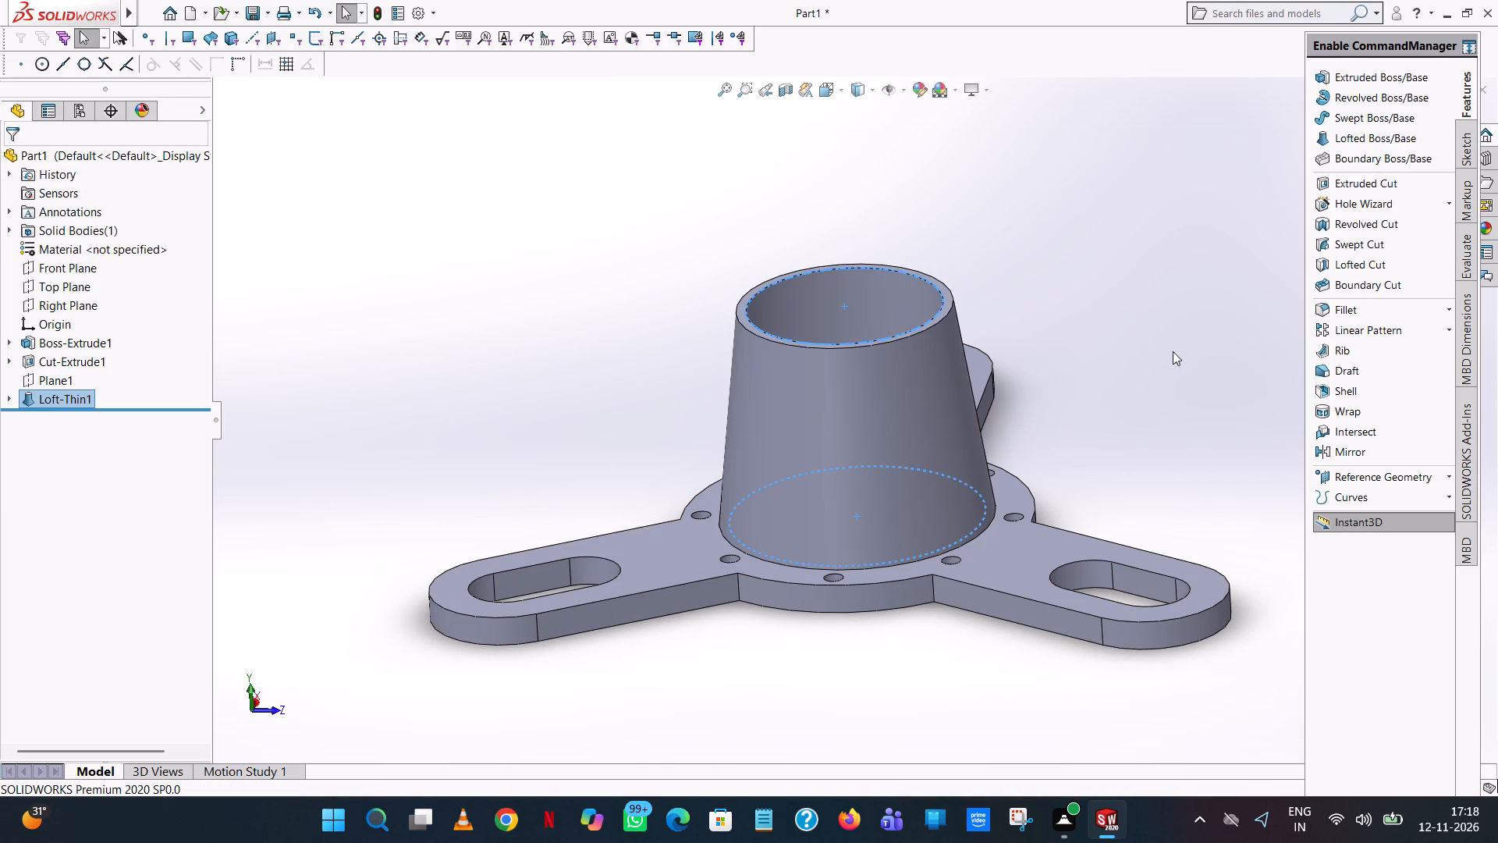
Start an extruded boss on the tube's top rim face and sketch a circle of radius 65 mm centred on the origin.
left_click(1030, 269)
middle_click_drag(1014, 261, 1043, 378)
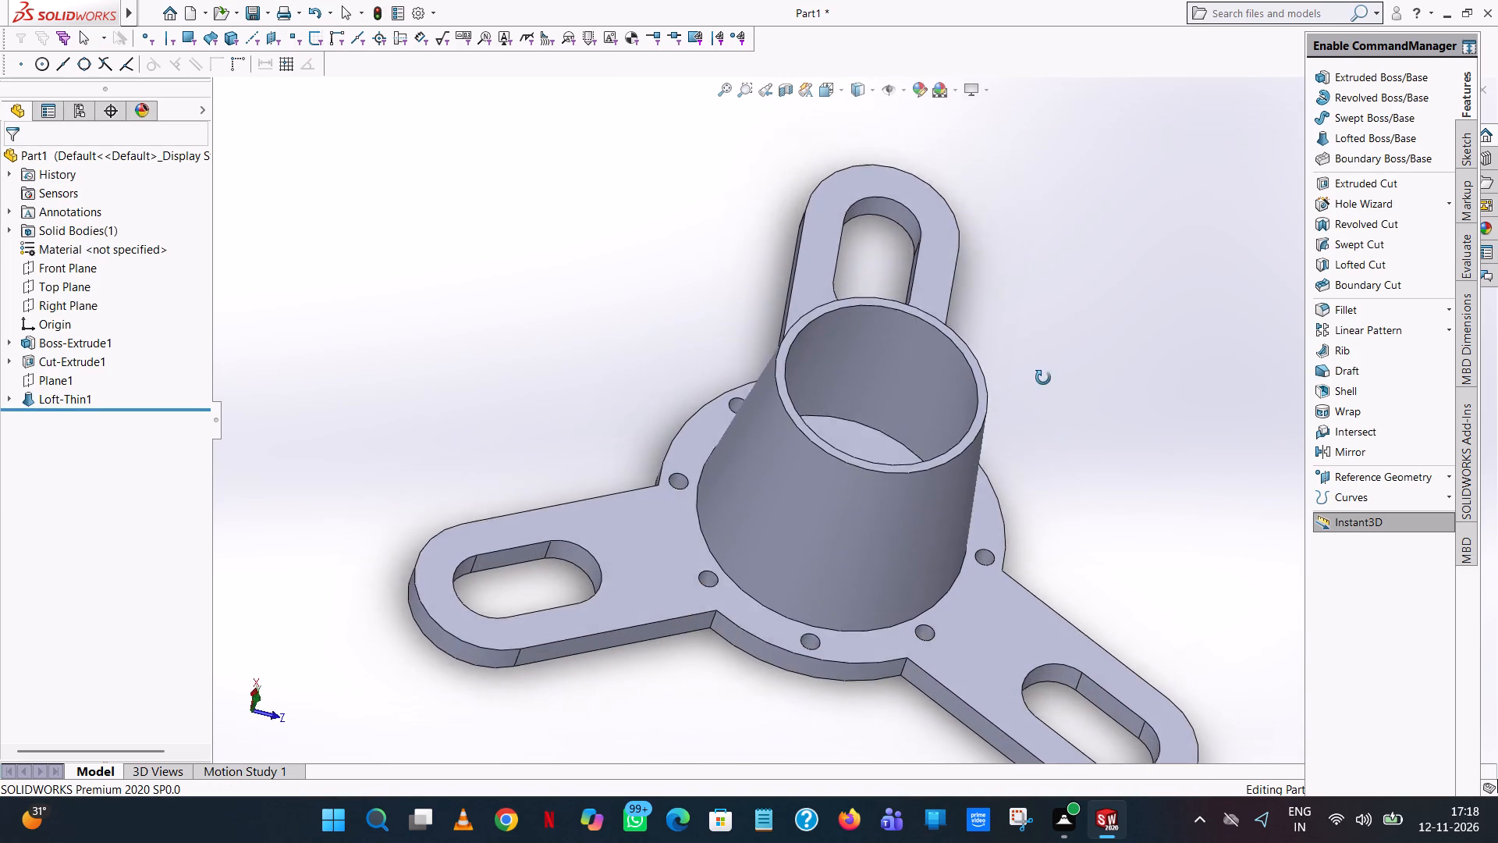
middle_click_drag(1043, 378, 1028, 411)
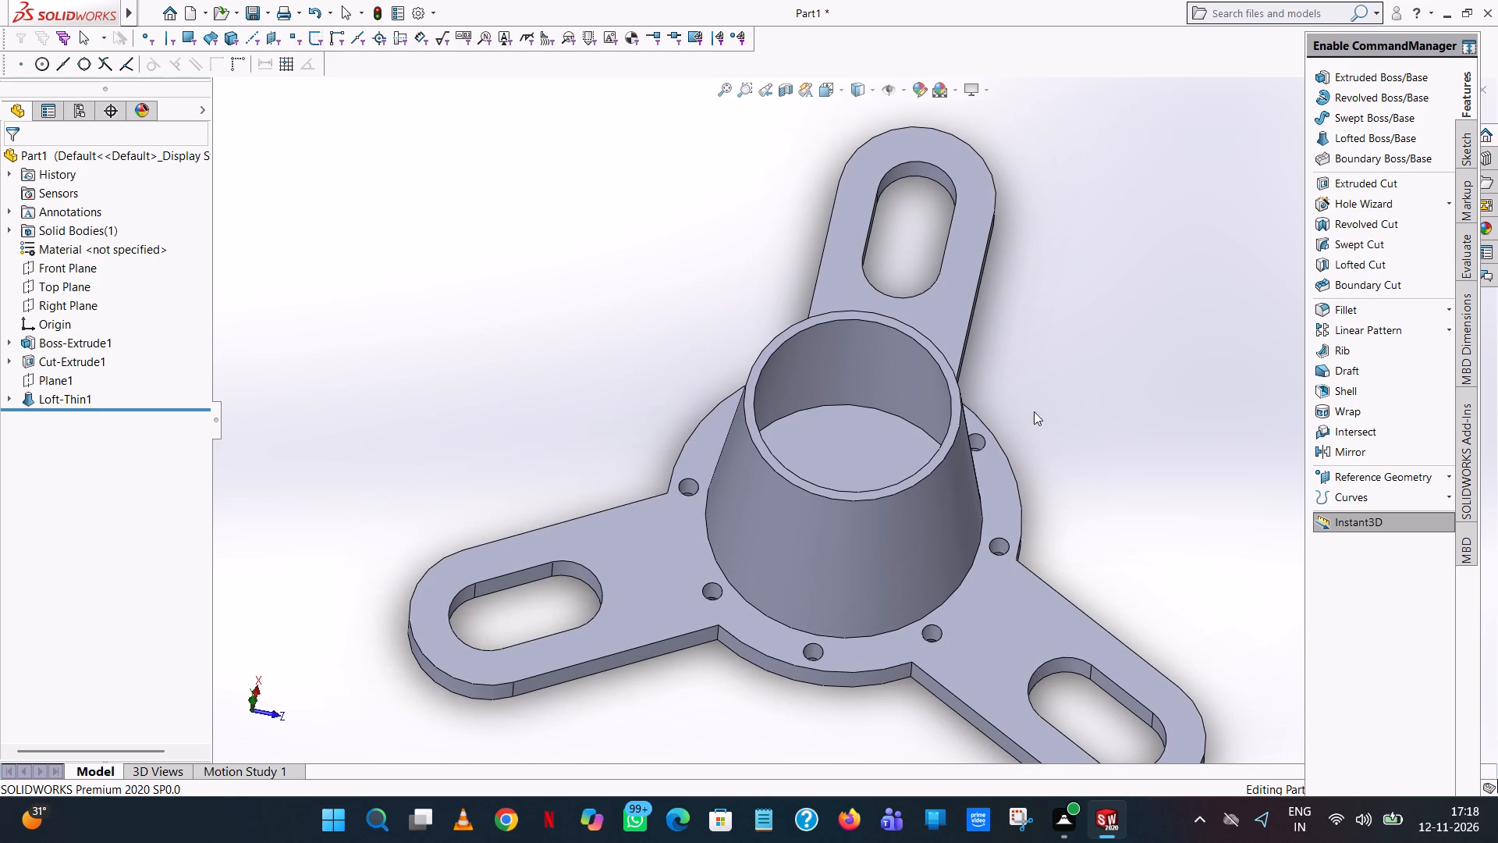
left_click(1369, 78)
left_click(951, 375)
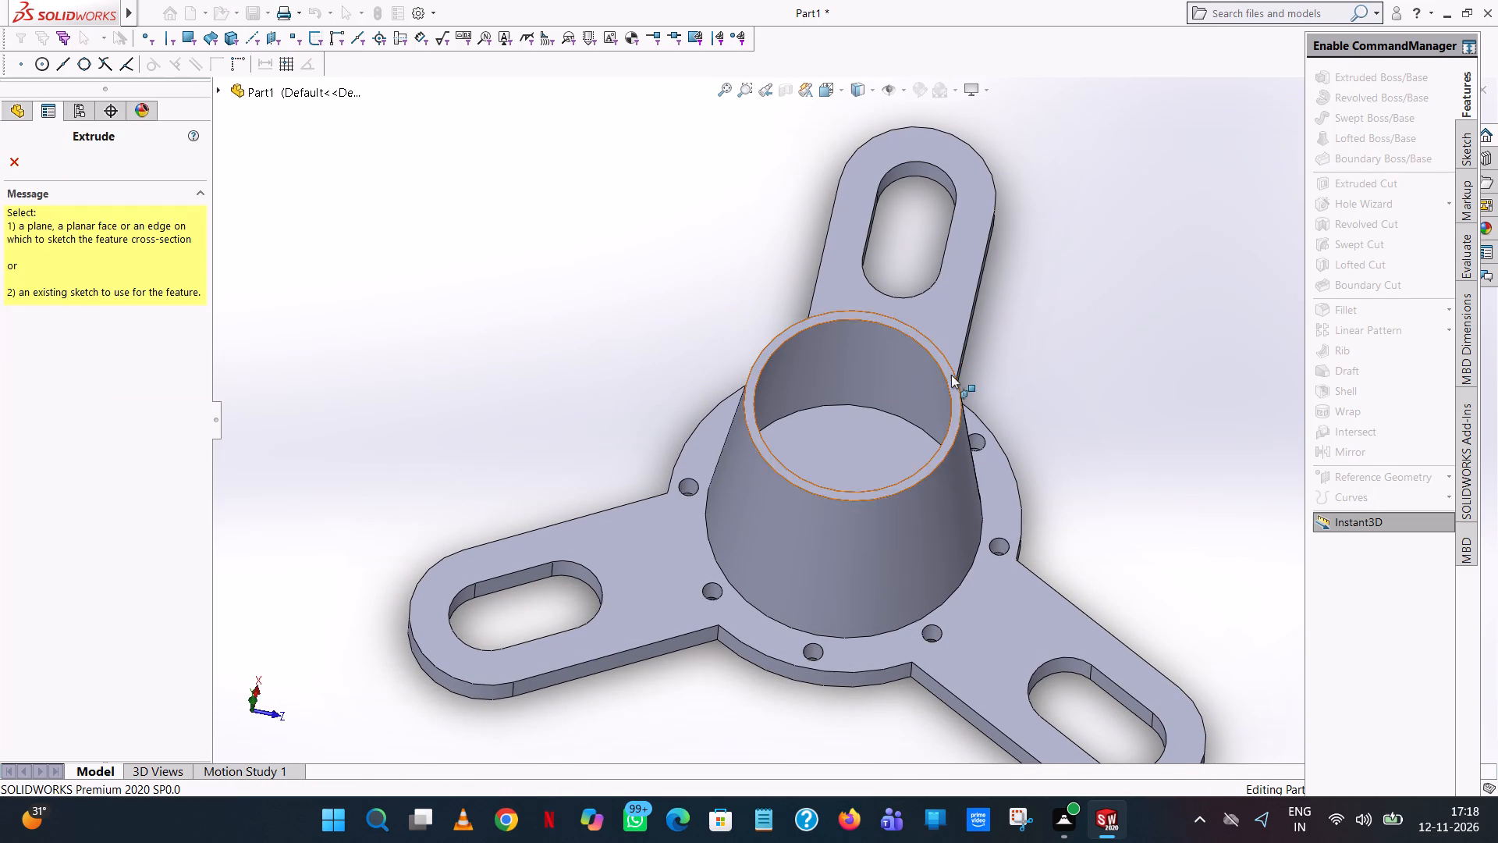
left_click(839, 92)
left_click(914, 171)
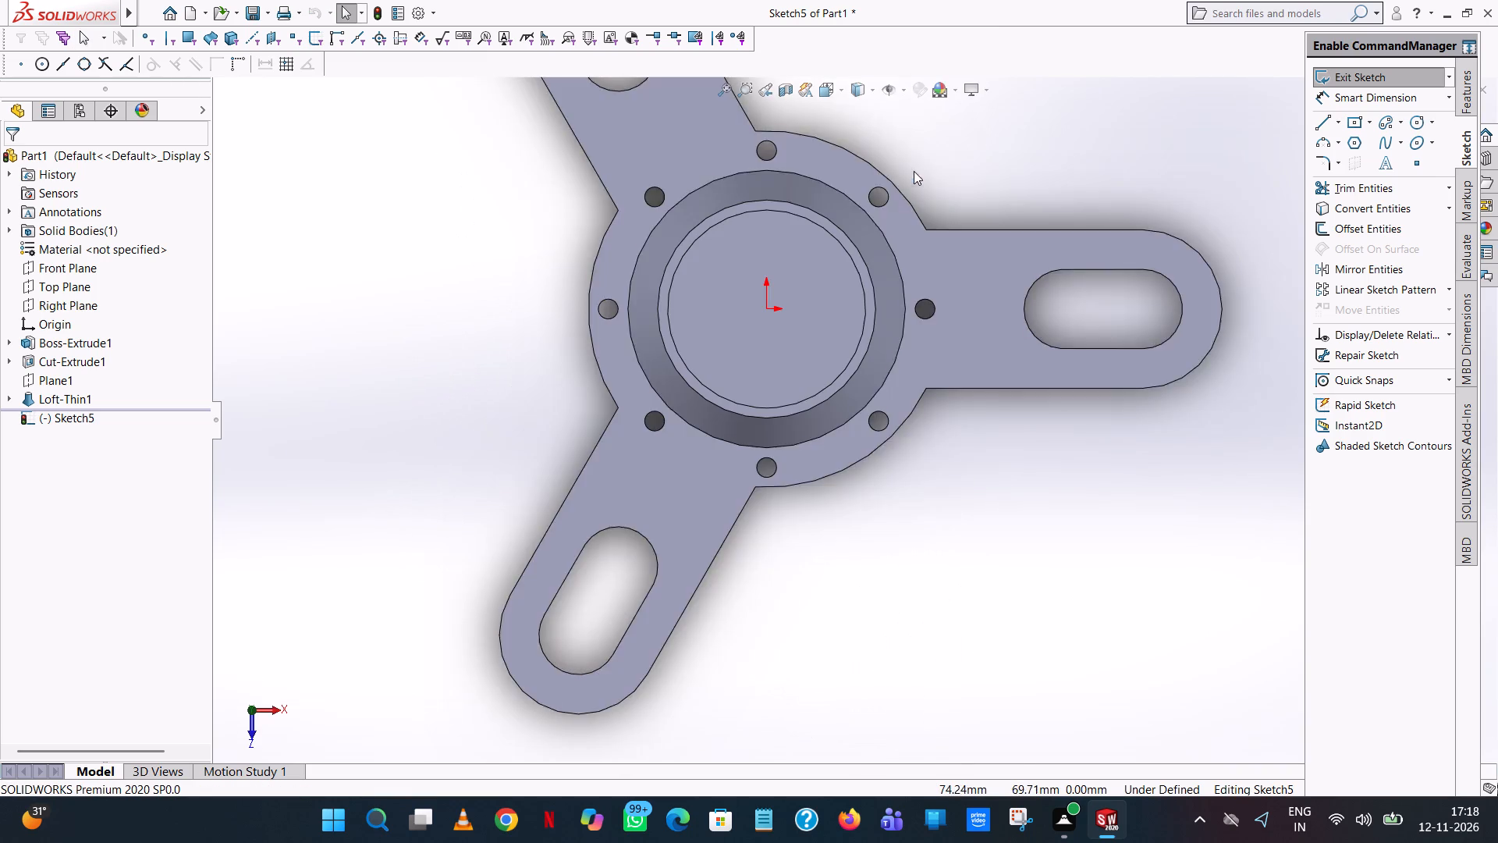
left_click(1422, 118)
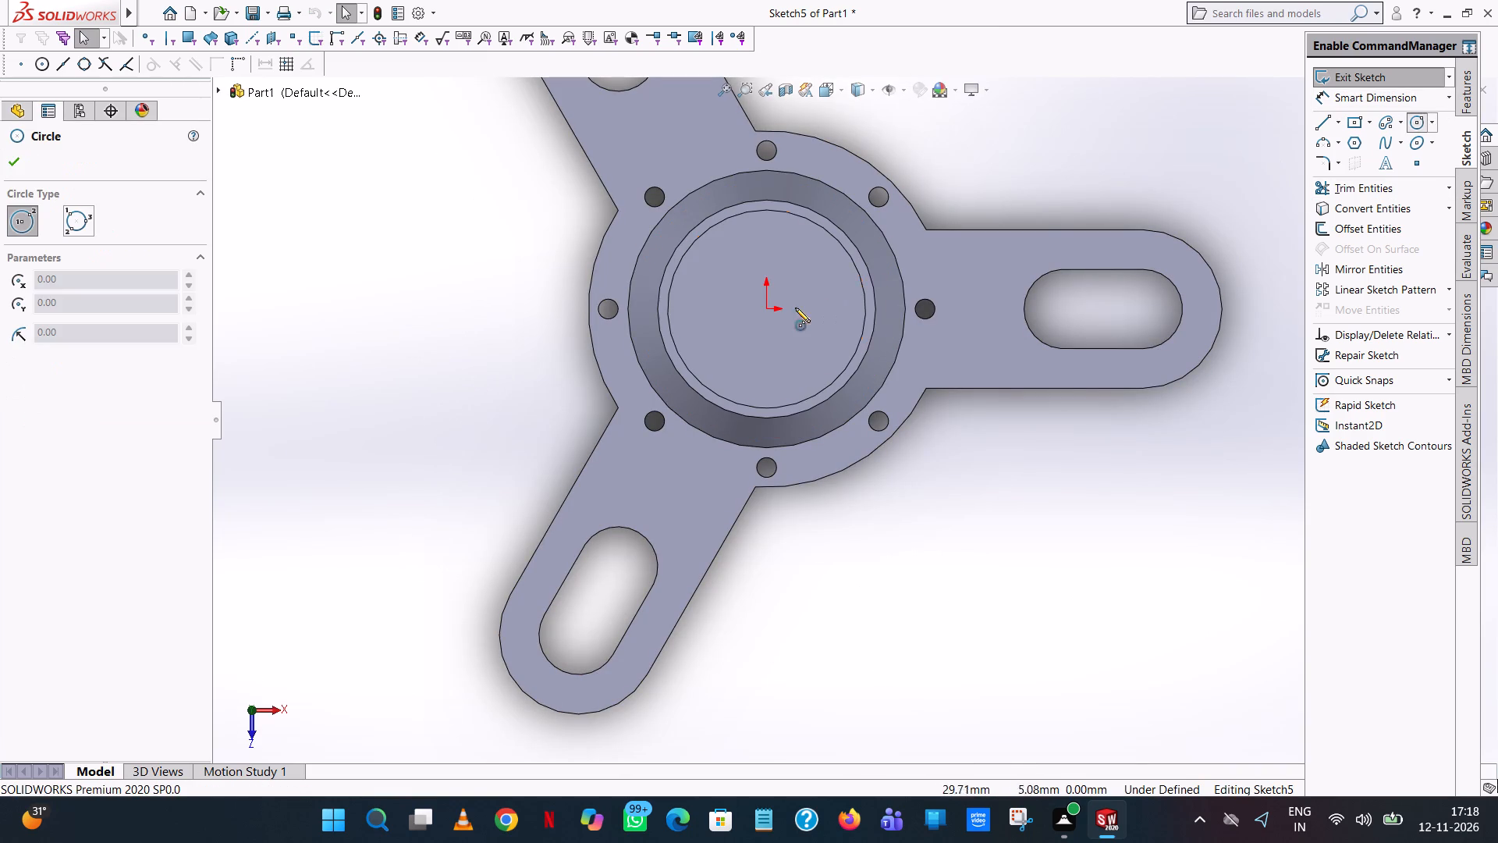
left_click(765, 308)
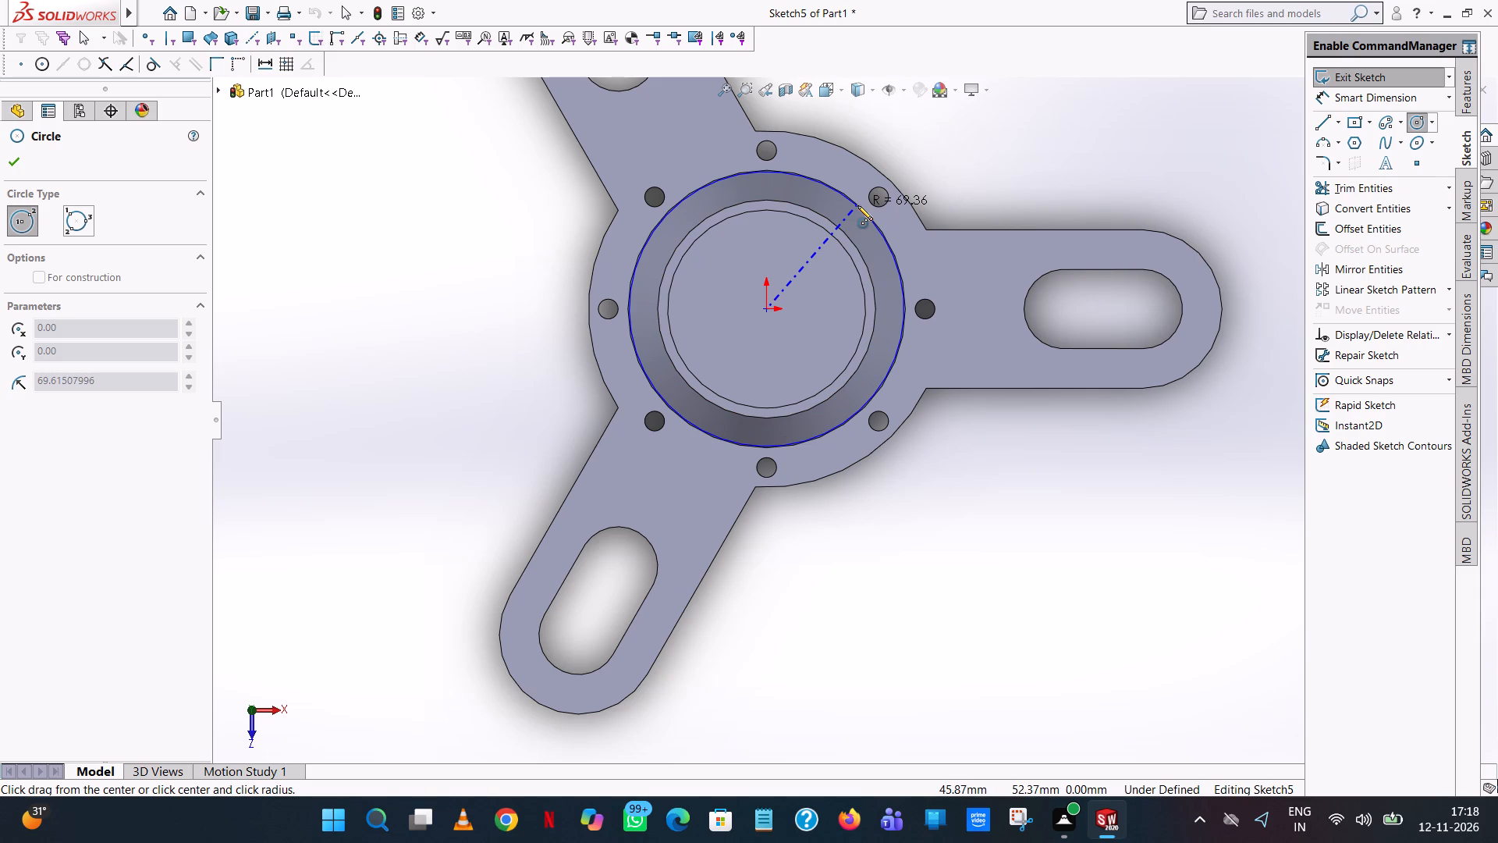
left_click(865, 200)
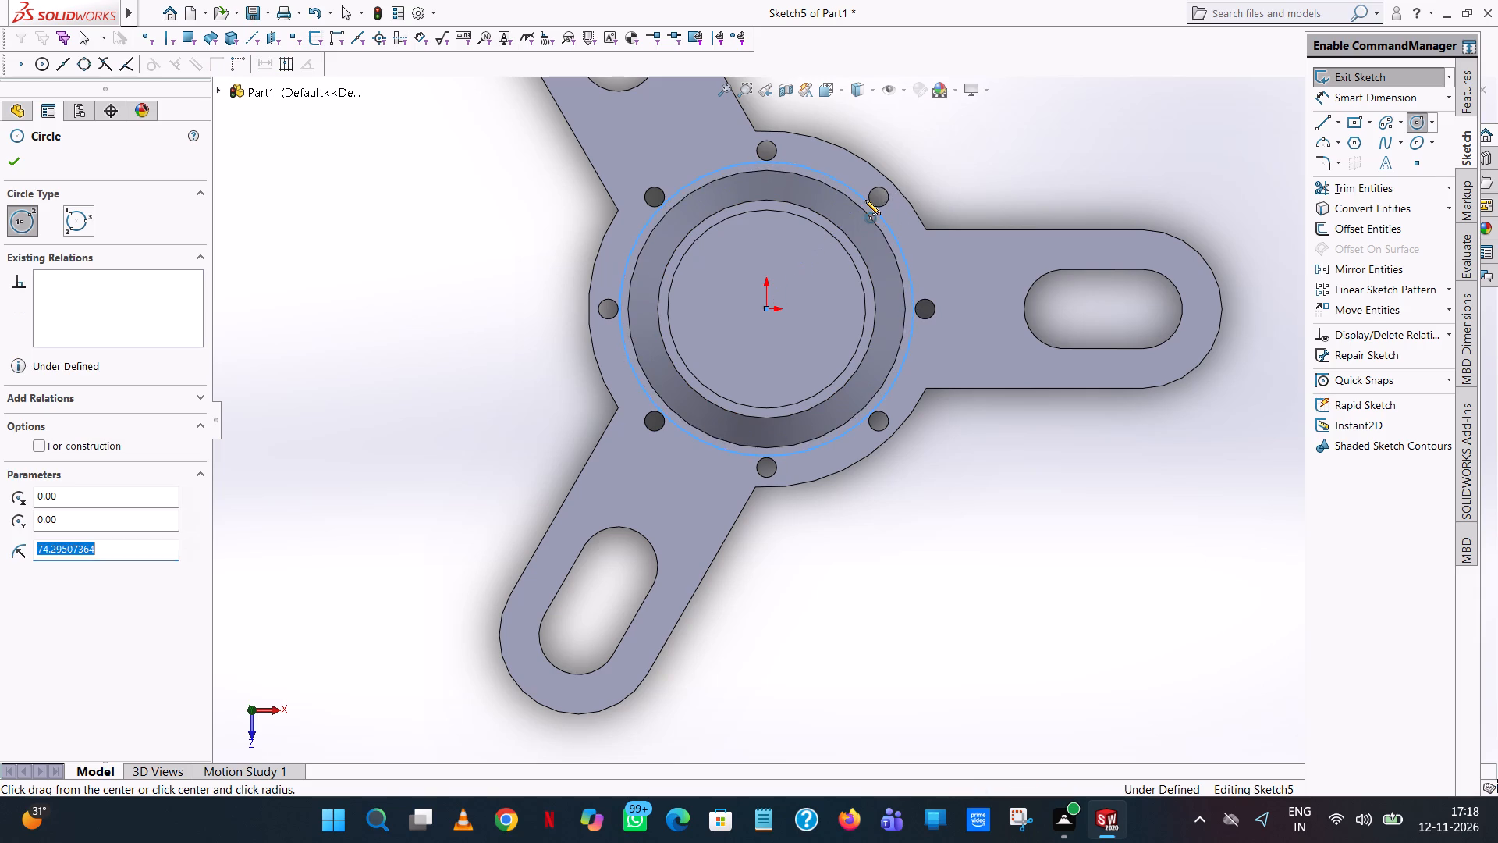
type("65")
key("Return")
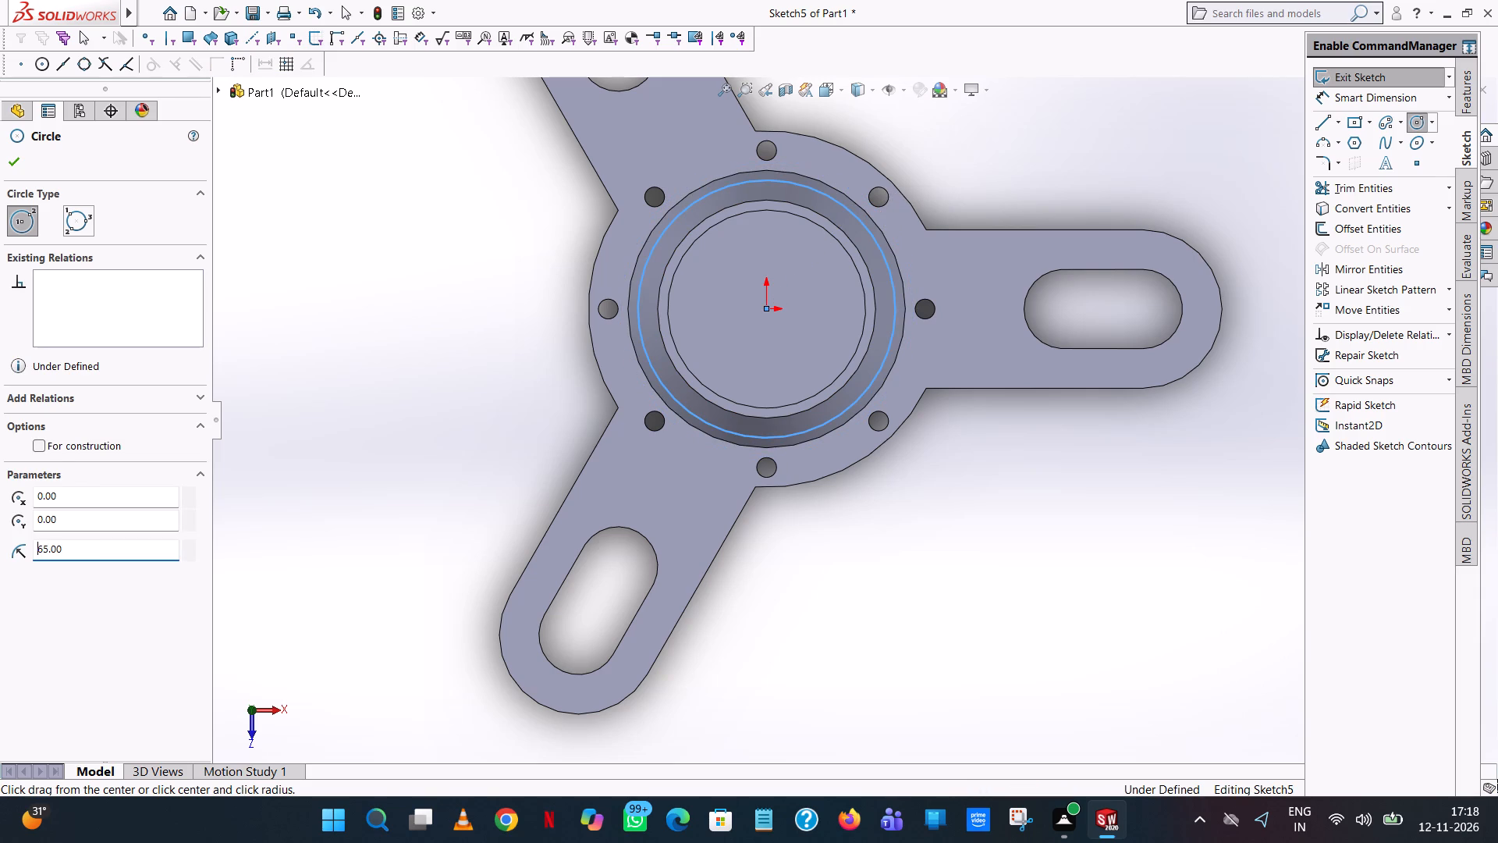
right_click(865, 200)
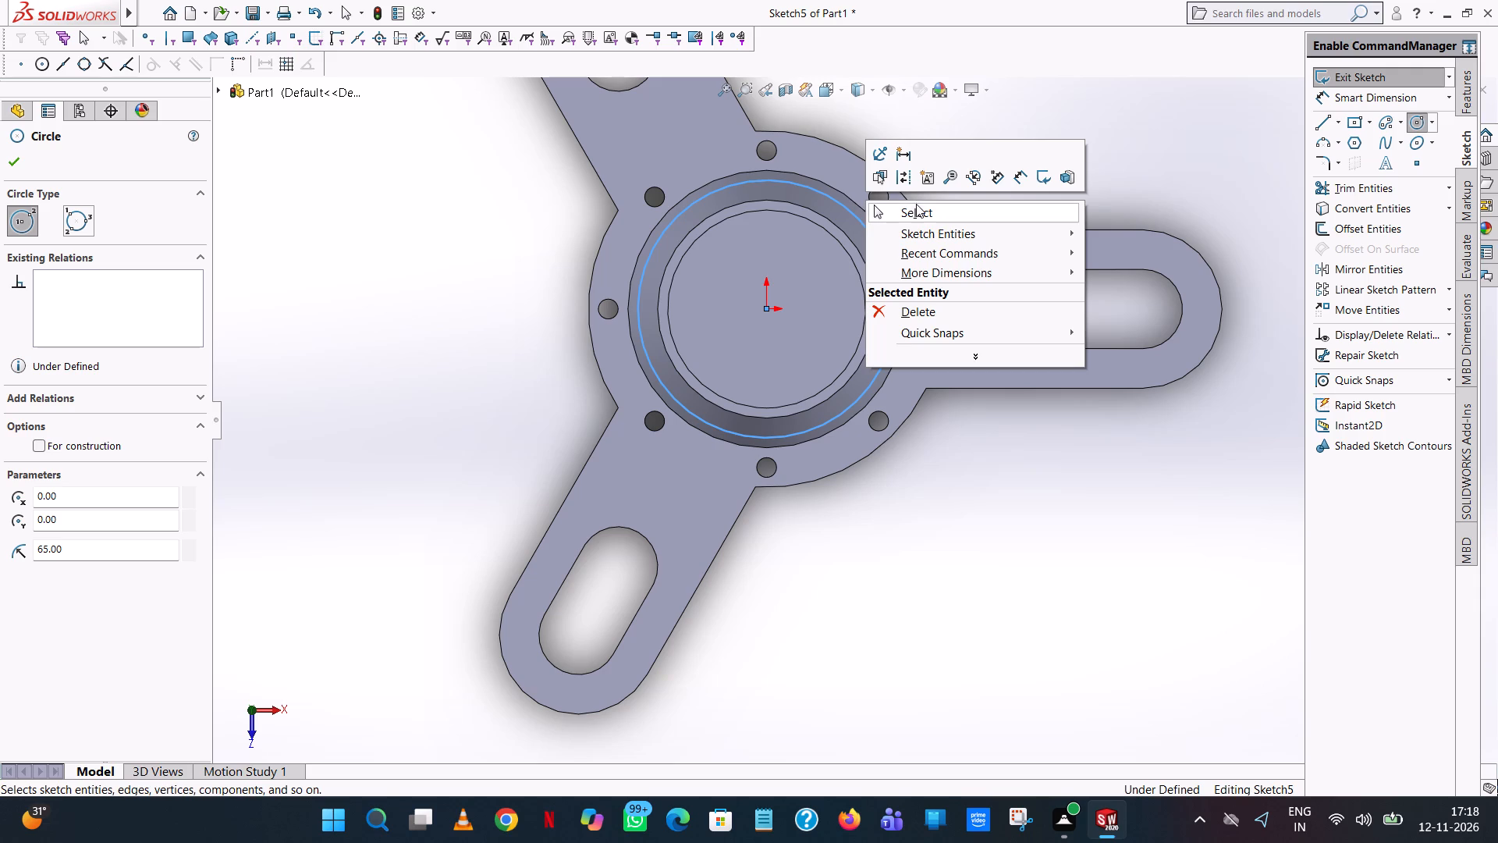
left_click(916, 206)
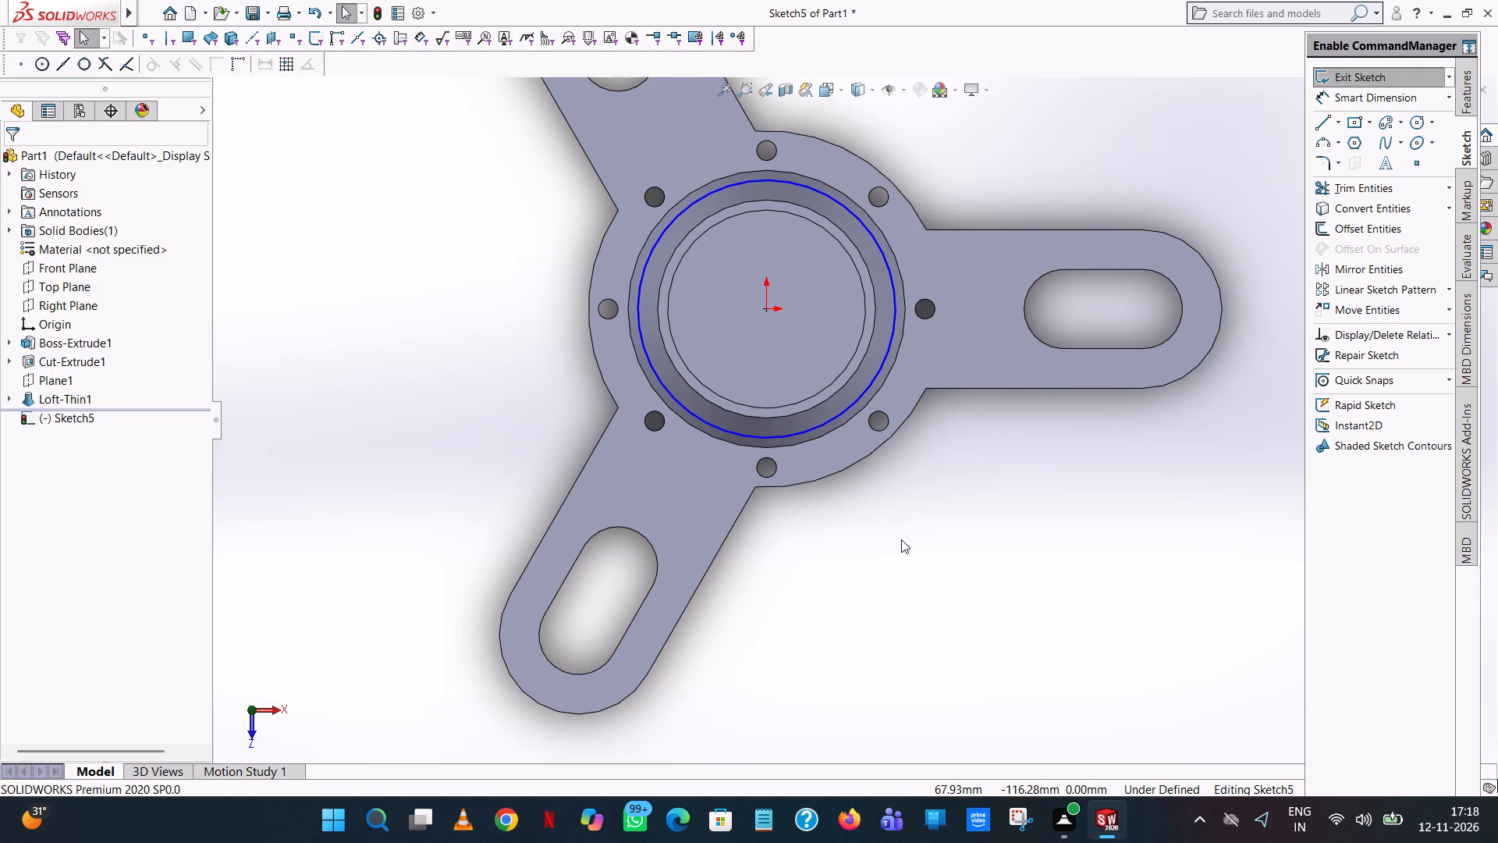
Dimension the diameter of the circle sketched around the tube's top rim.
scroll(897, 541, "up", 1)
middle_click_drag(896, 539, 872, 229)
scroll(872, 229, "up", 1)
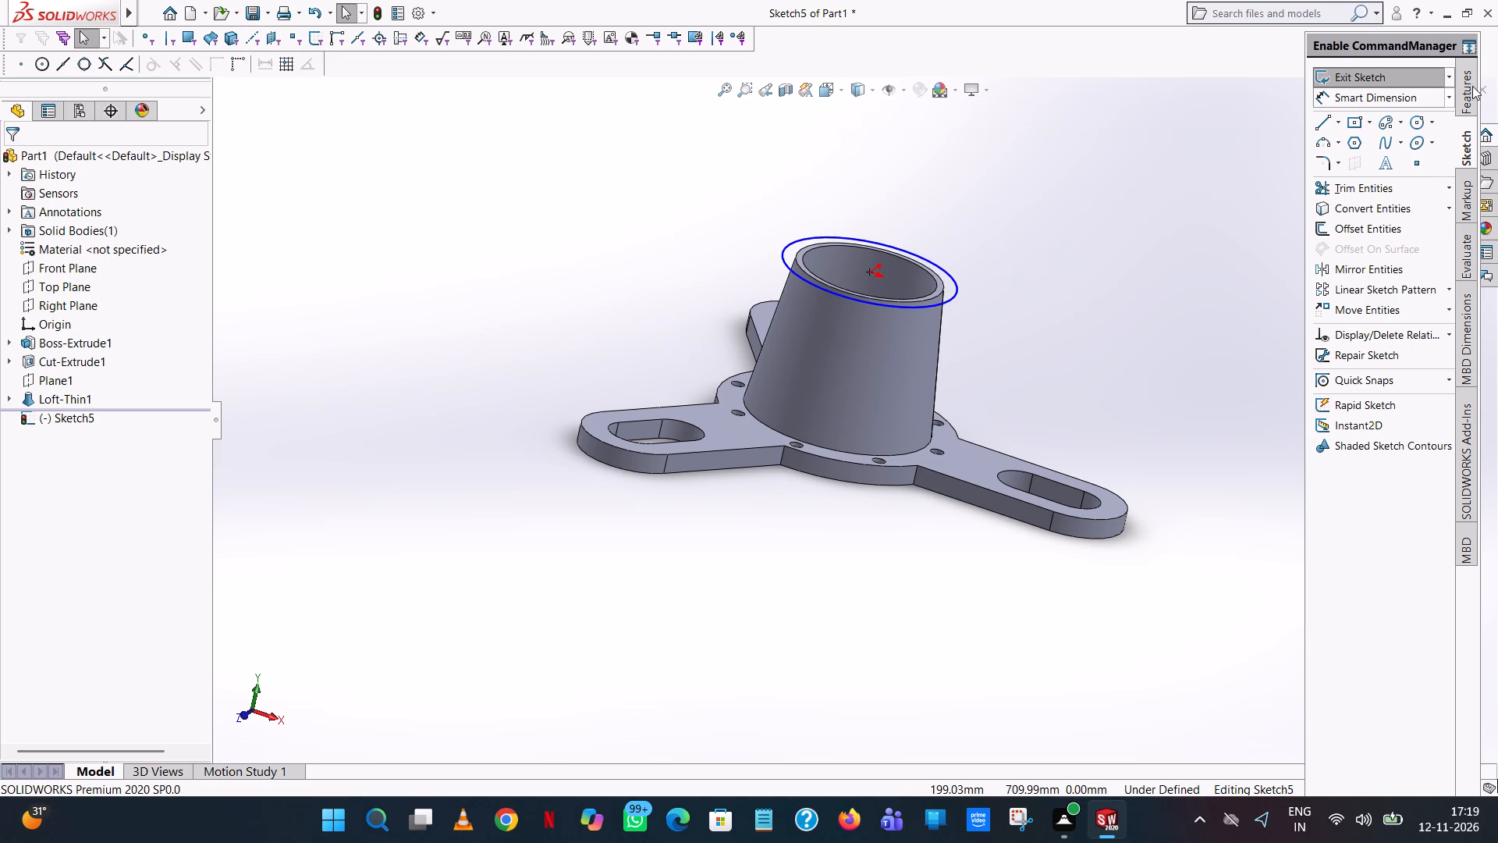
left_click(1397, 94)
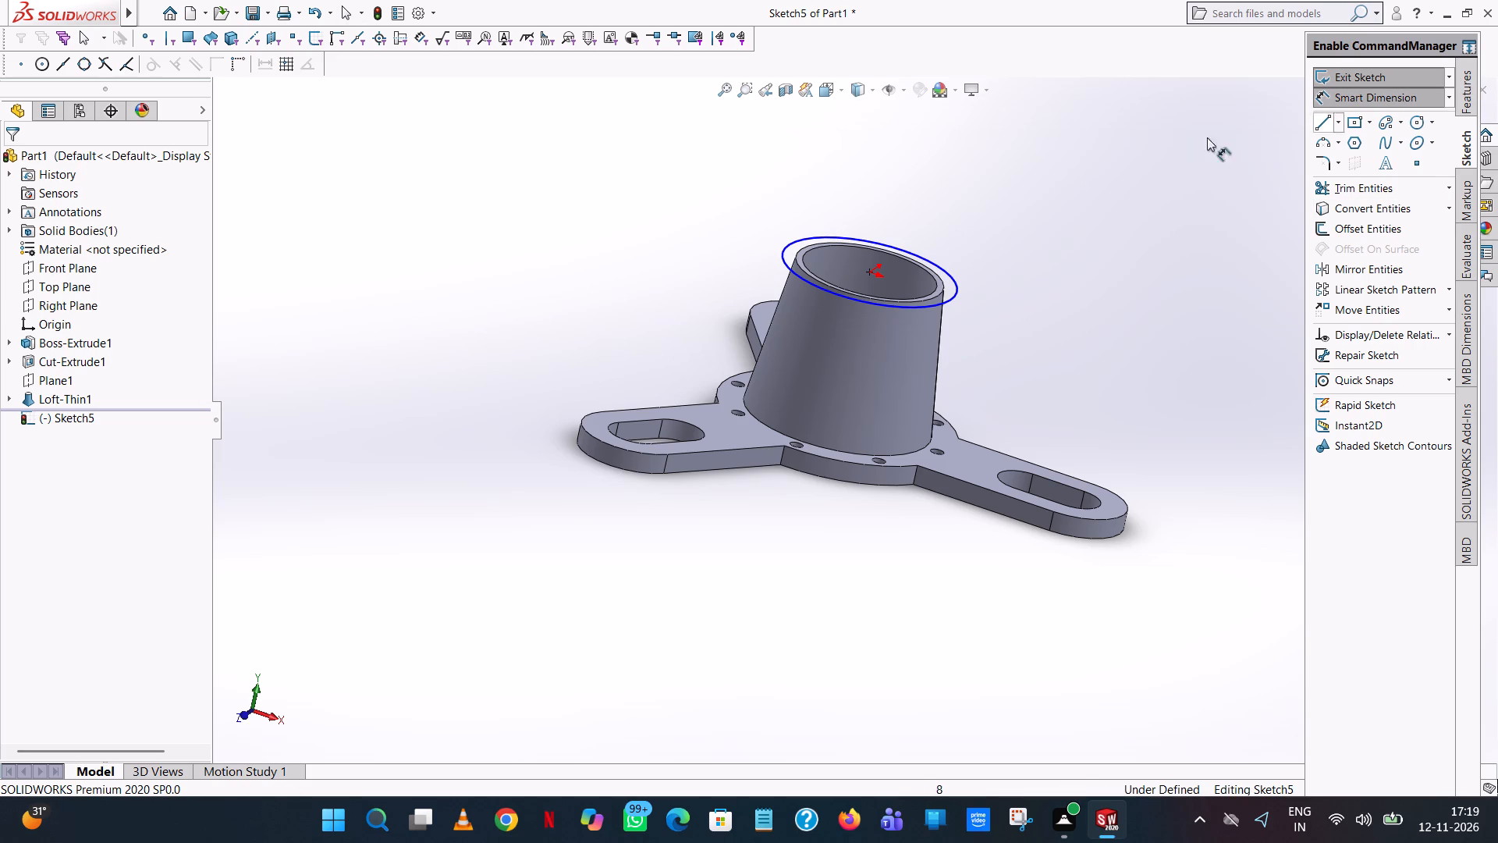
left_click(952, 298)
left_click(1124, 155)
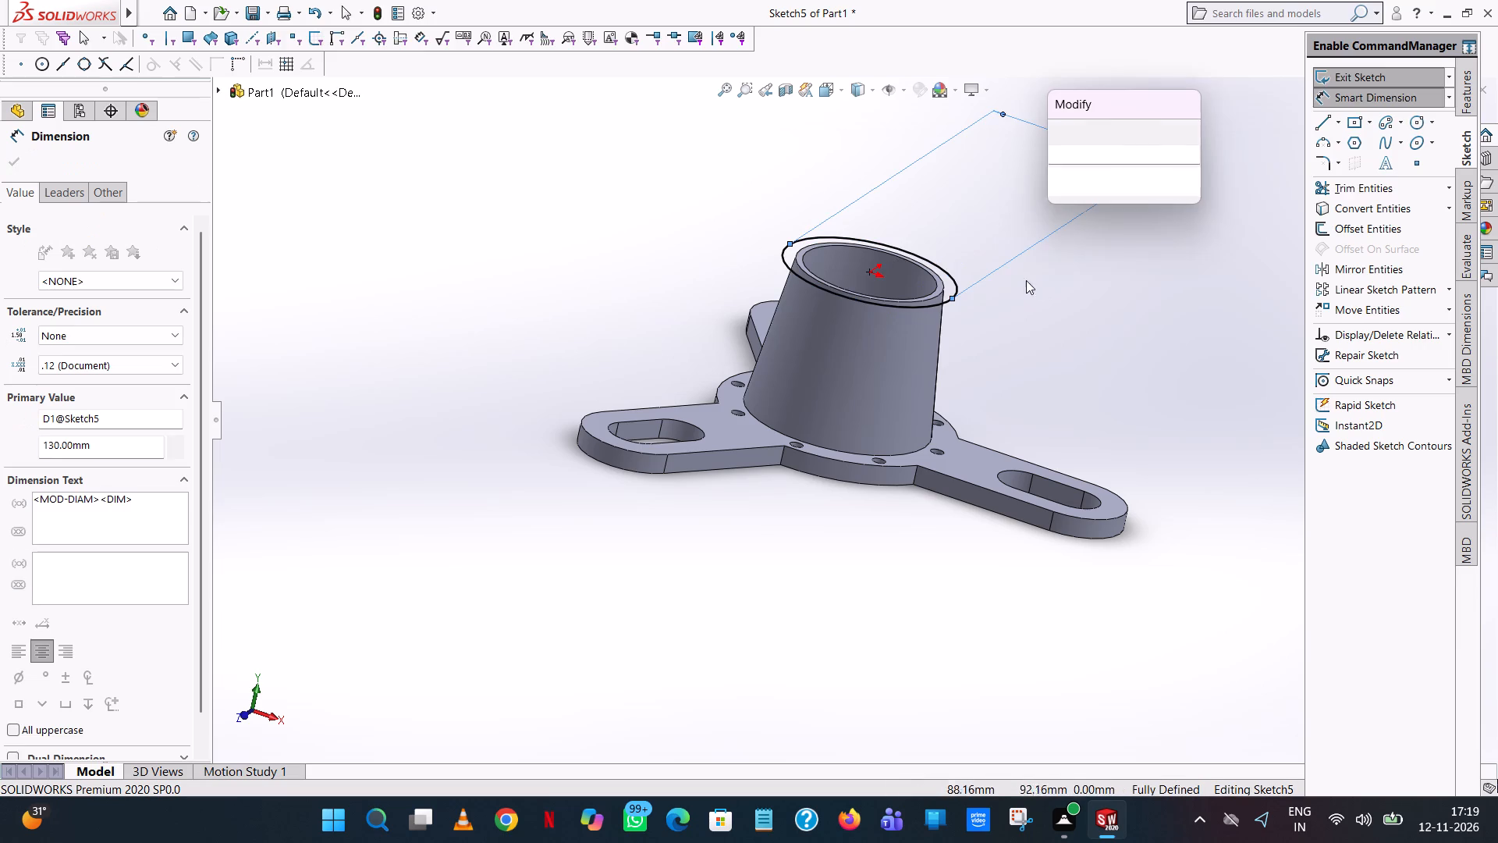
left_click(1060, 130)
left_click(955, 228)
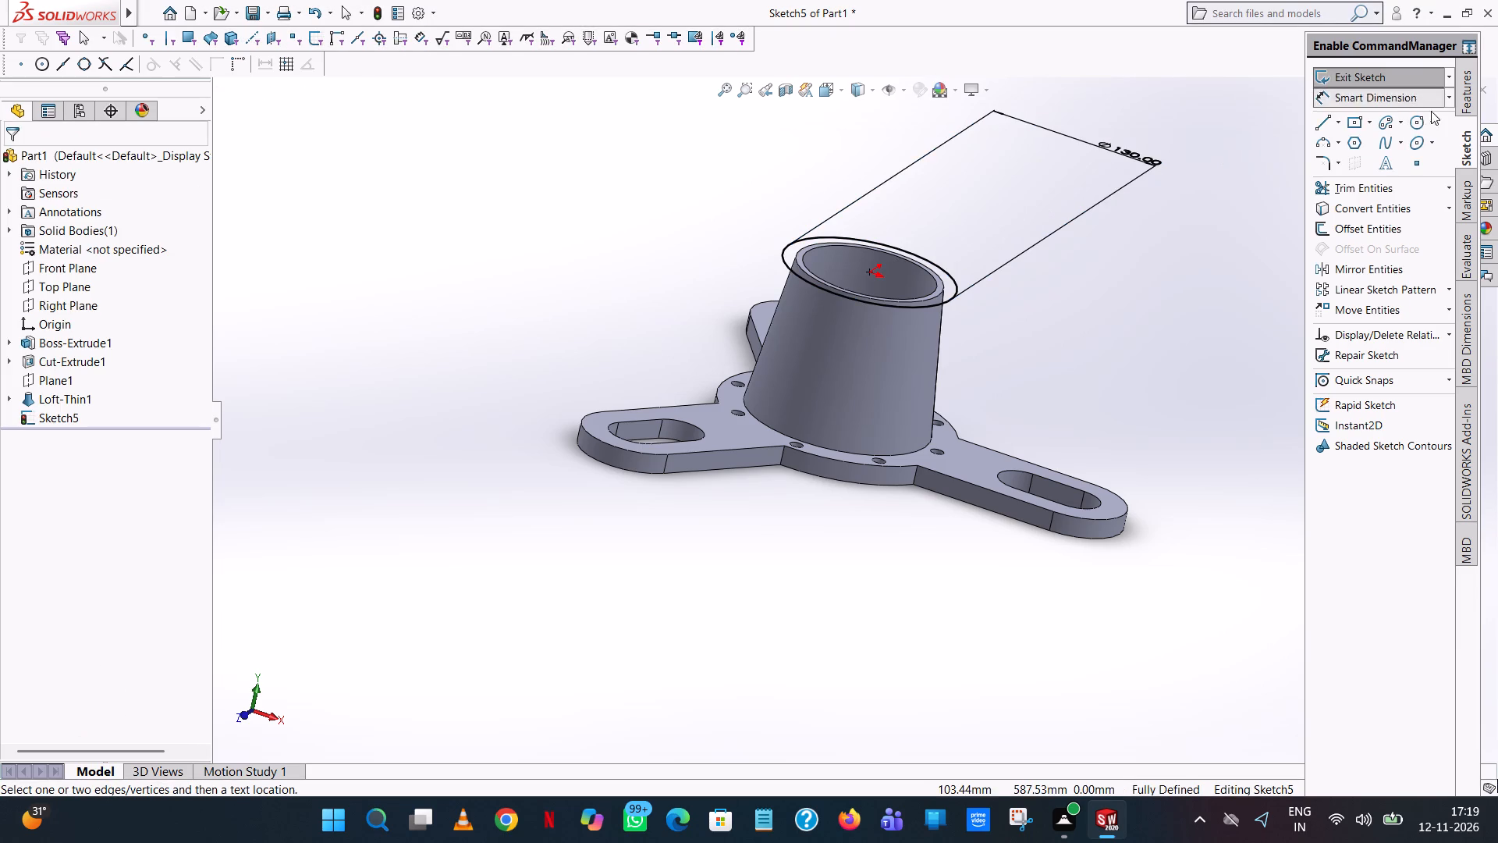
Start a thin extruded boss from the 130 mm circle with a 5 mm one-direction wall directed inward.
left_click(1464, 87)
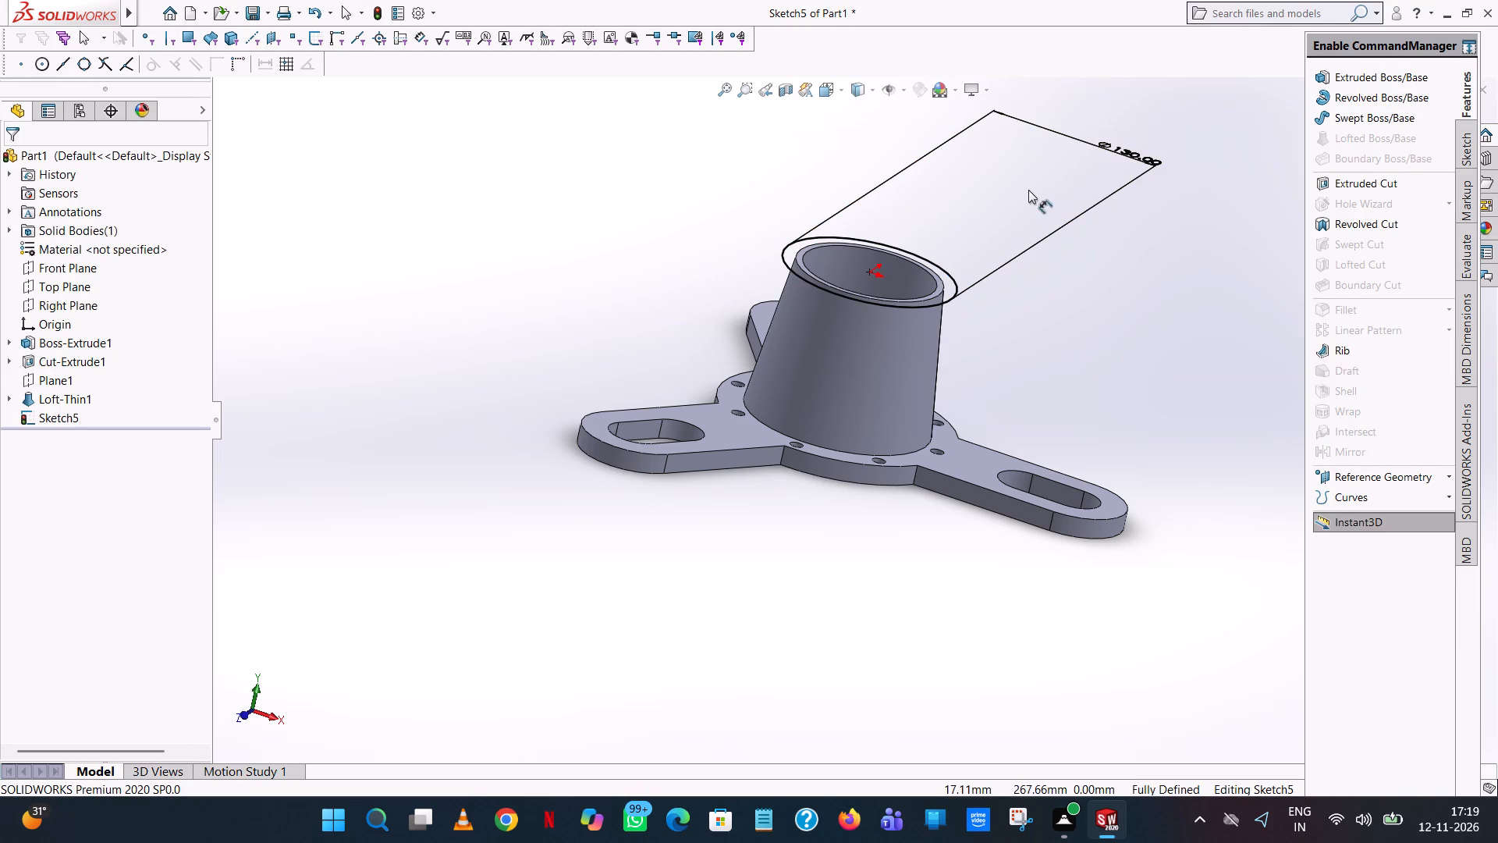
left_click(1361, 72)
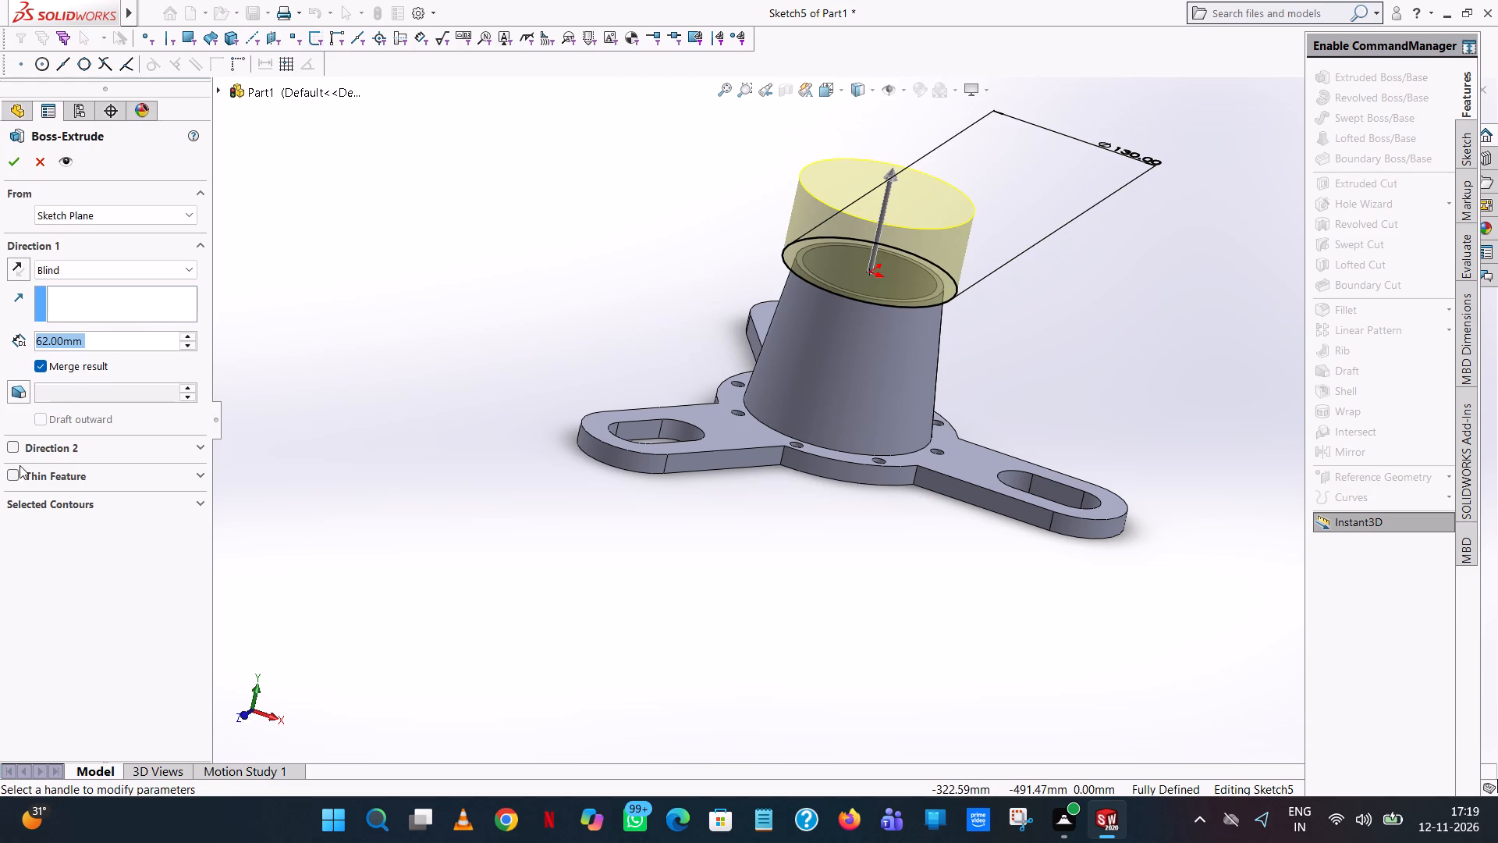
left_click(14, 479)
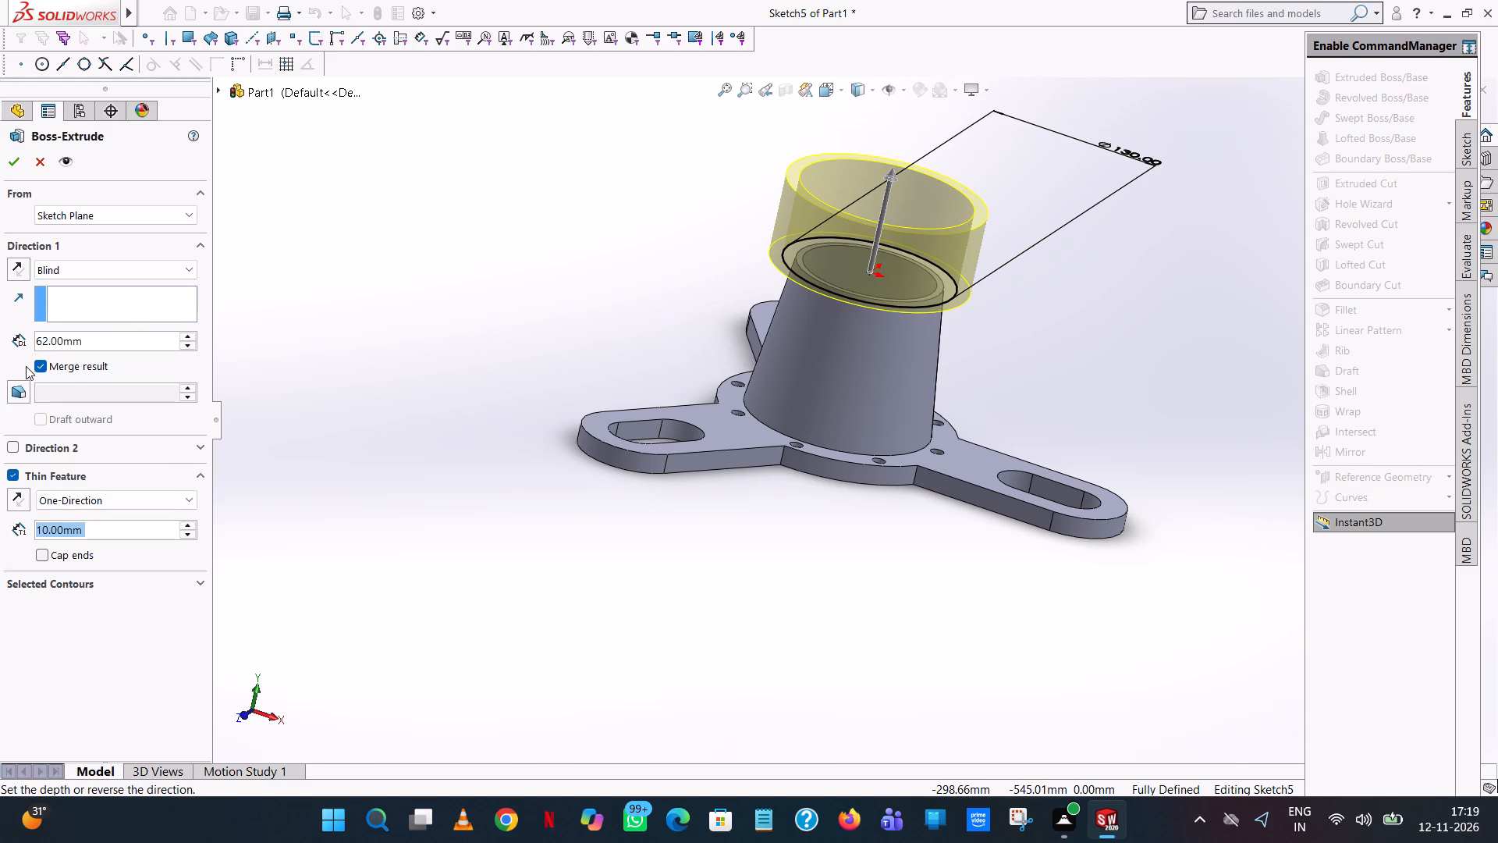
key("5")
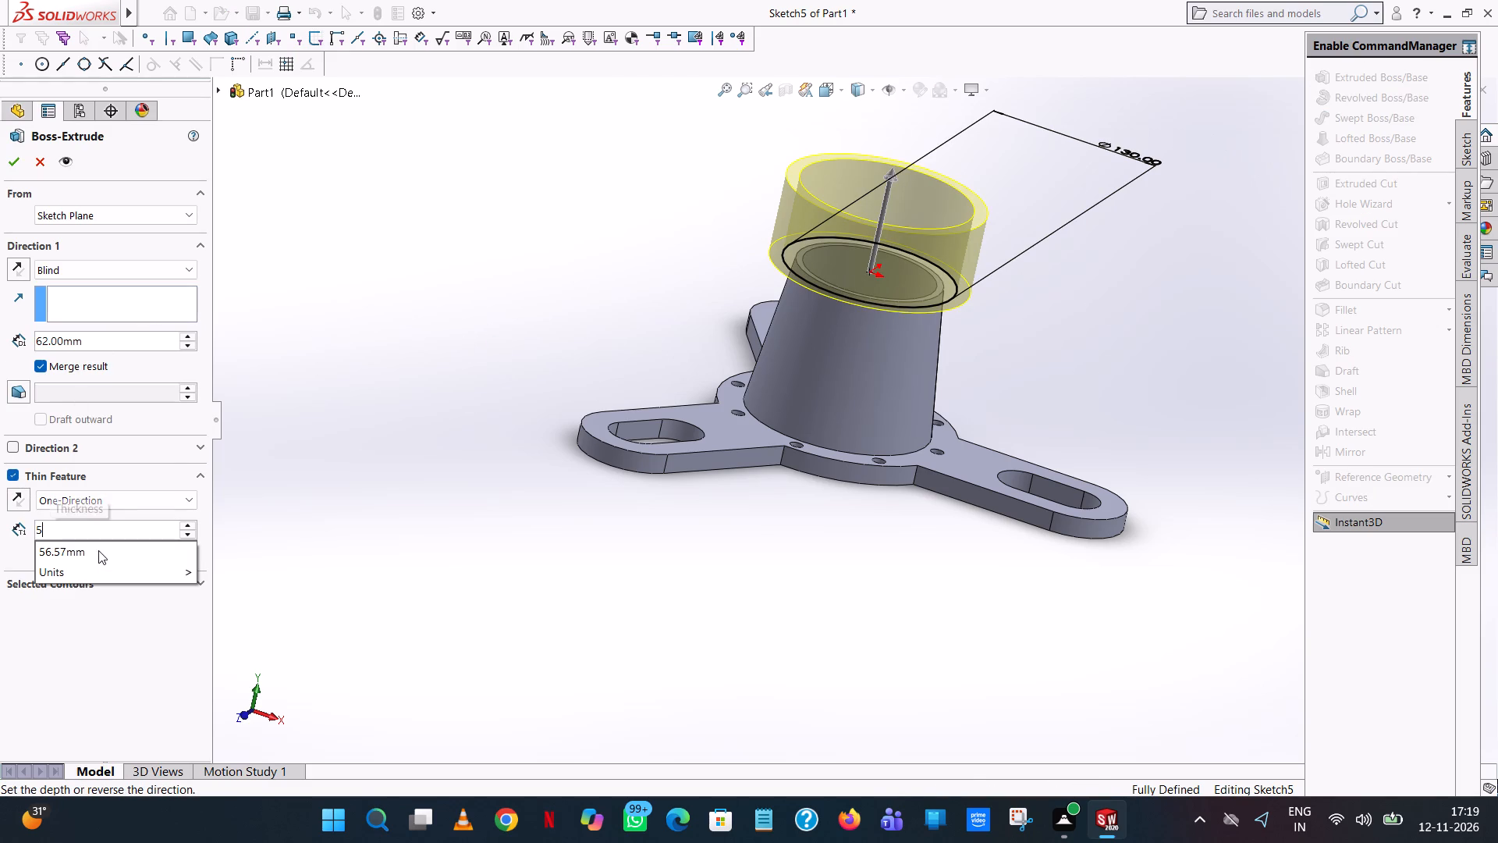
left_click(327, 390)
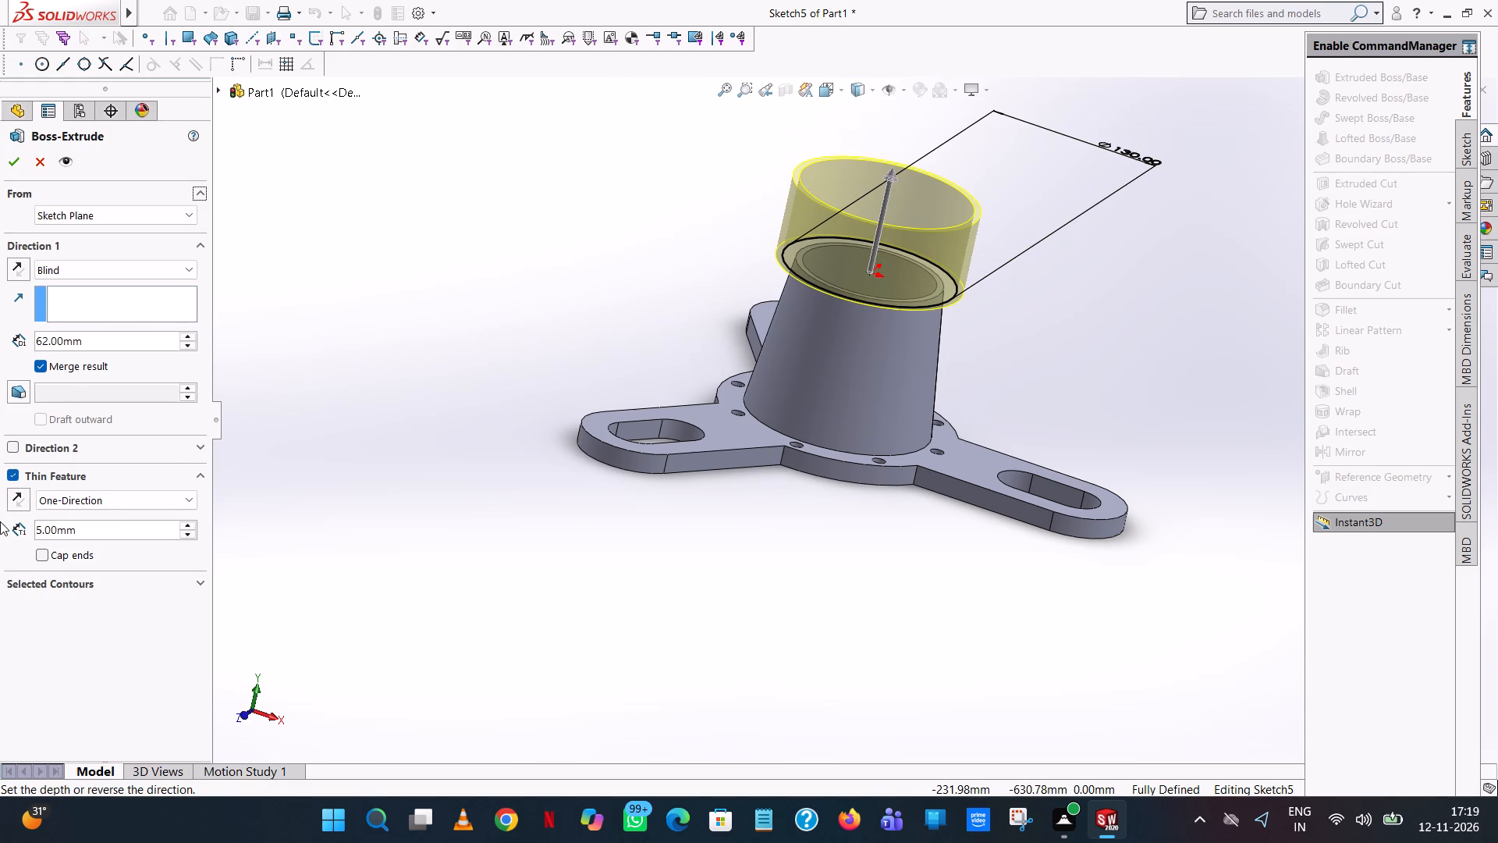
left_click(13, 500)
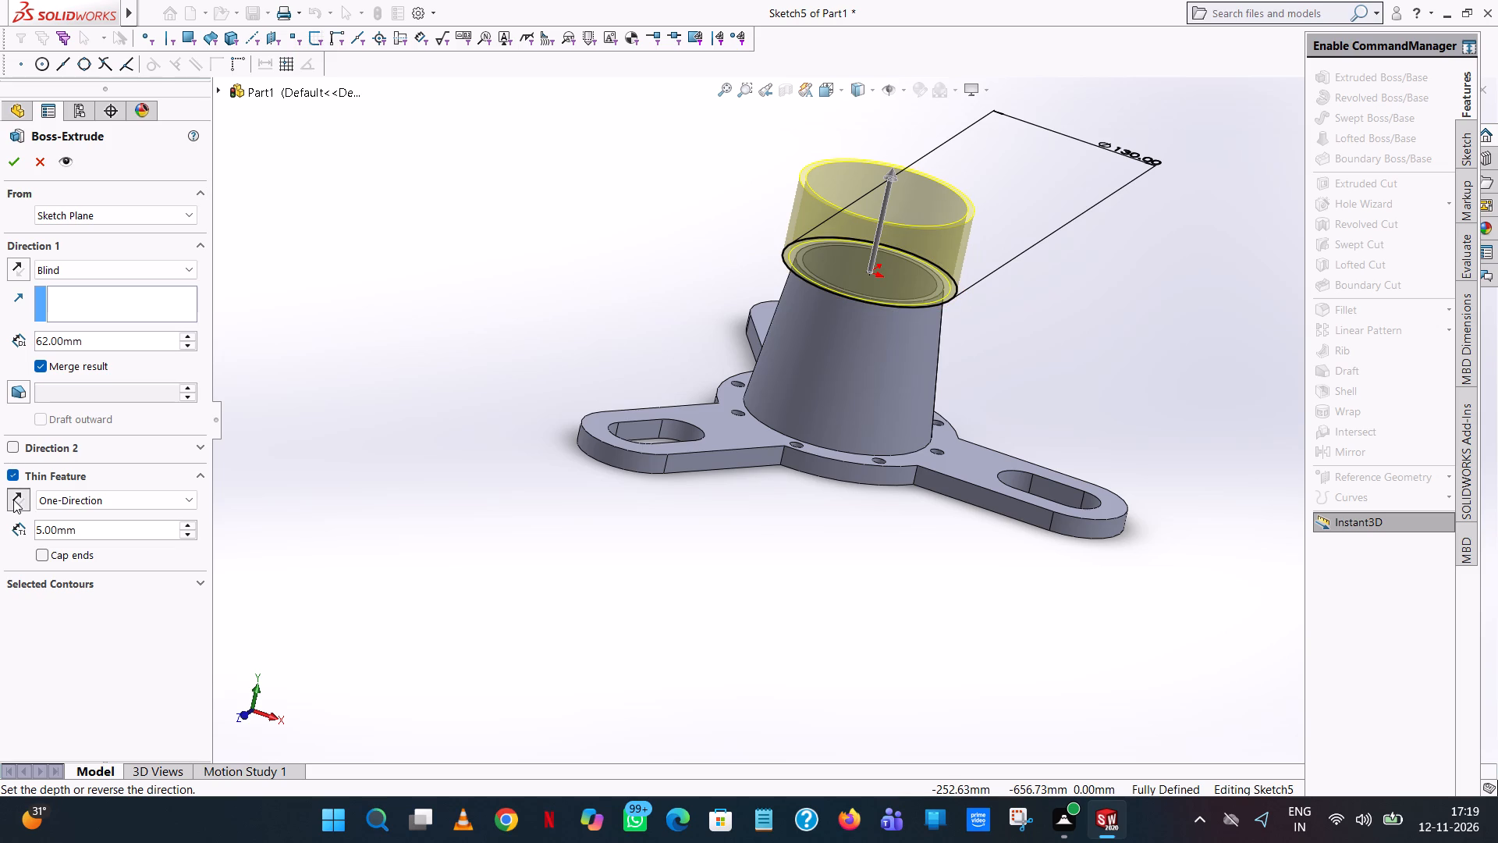
Examine from several angles how the previewed ring's inner edge sits against the tube's top rim.
middle_click_drag(556, 268, 587, 101)
scroll(888, 261, "down", 10)
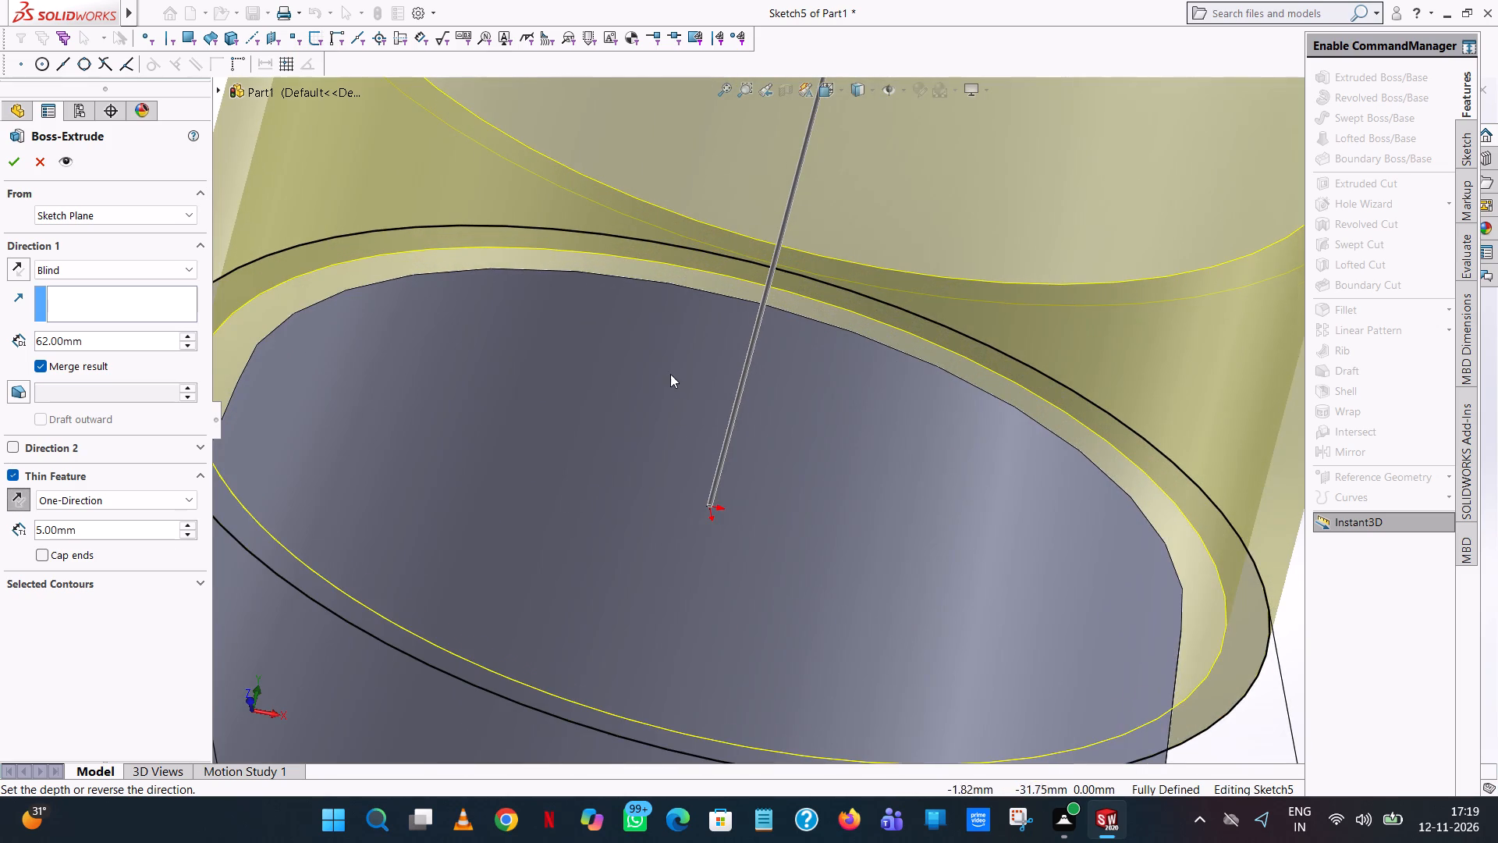
middle_click_drag(669, 373, 681, 209)
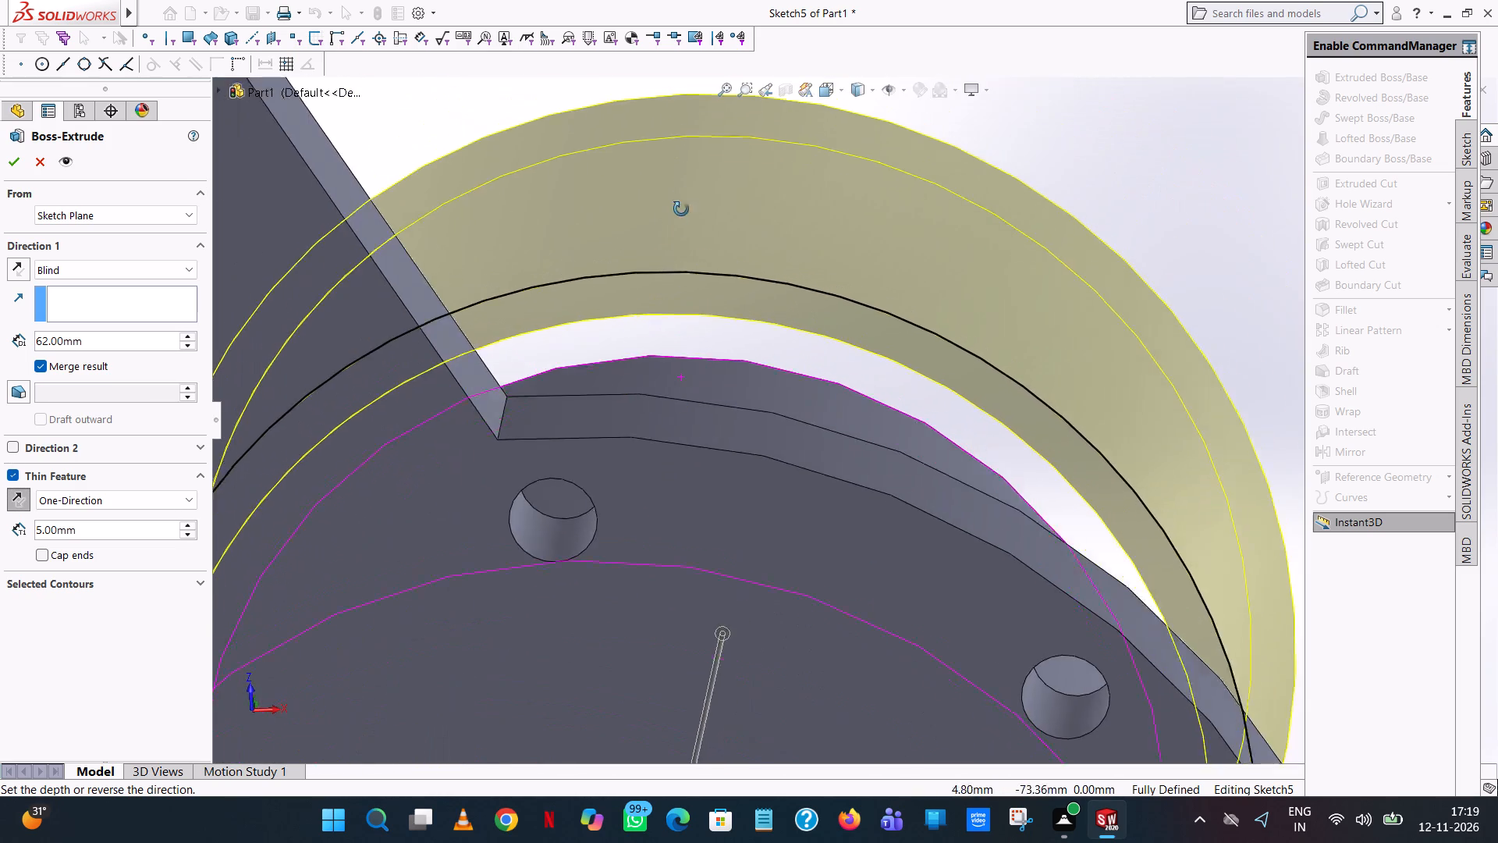
middle_click_drag(681, 209, 684, 375)
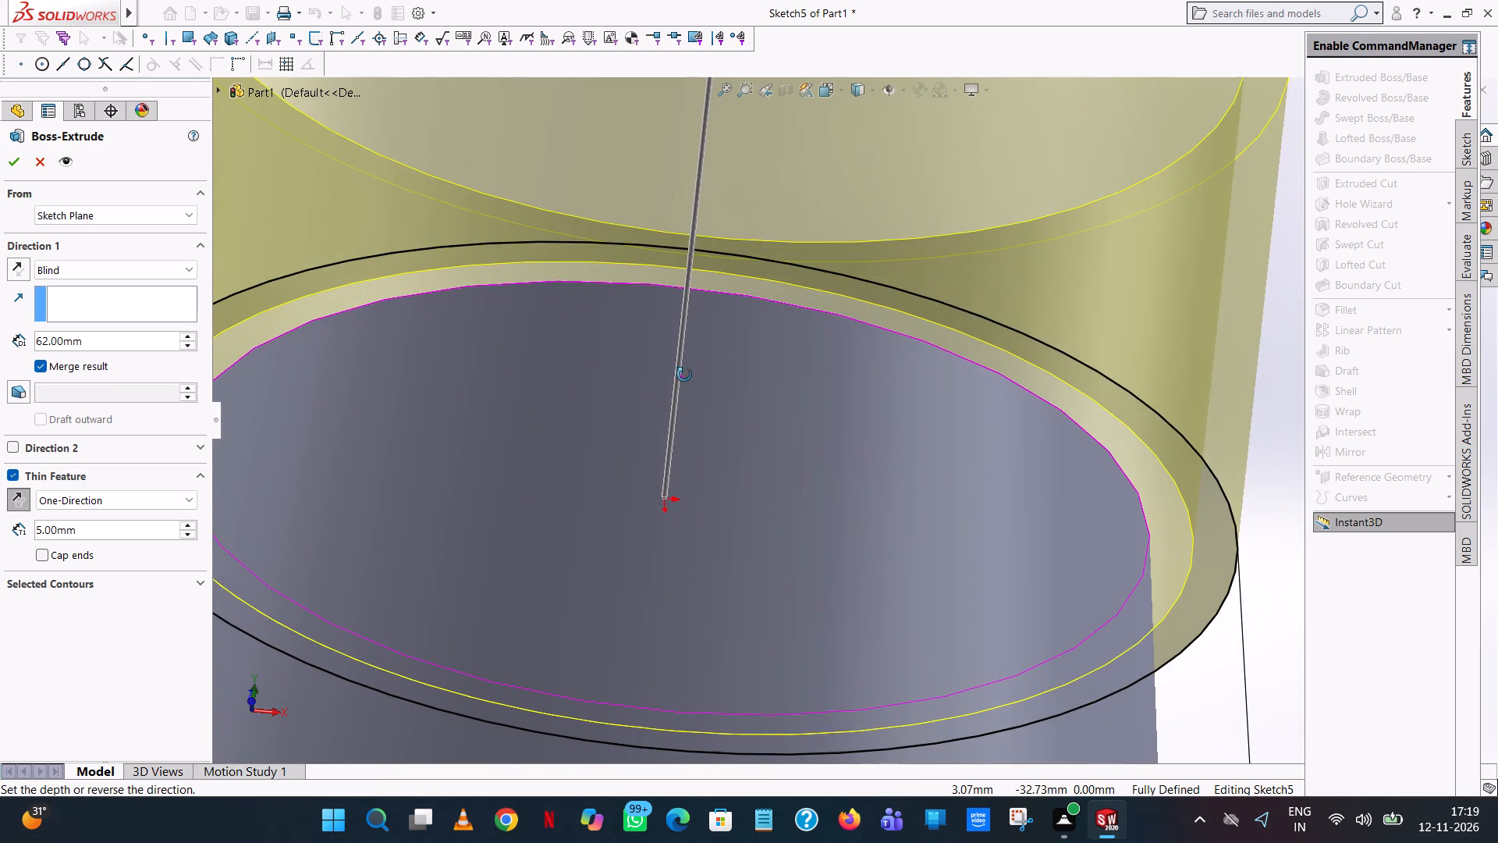
middle_click_drag(684, 375, 685, 385)
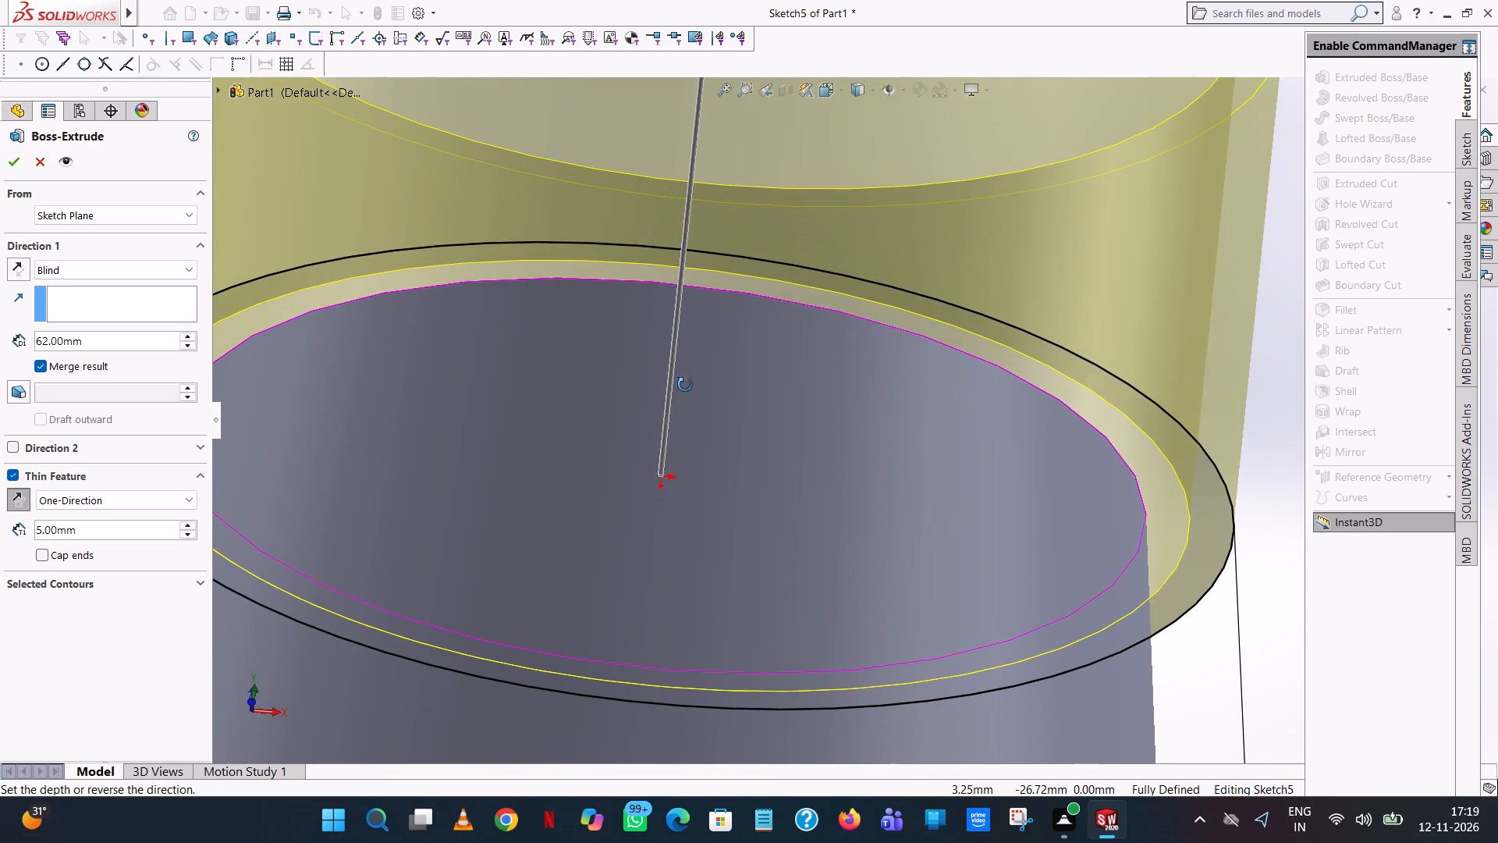
middle_click_drag(685, 385, 685, 399)
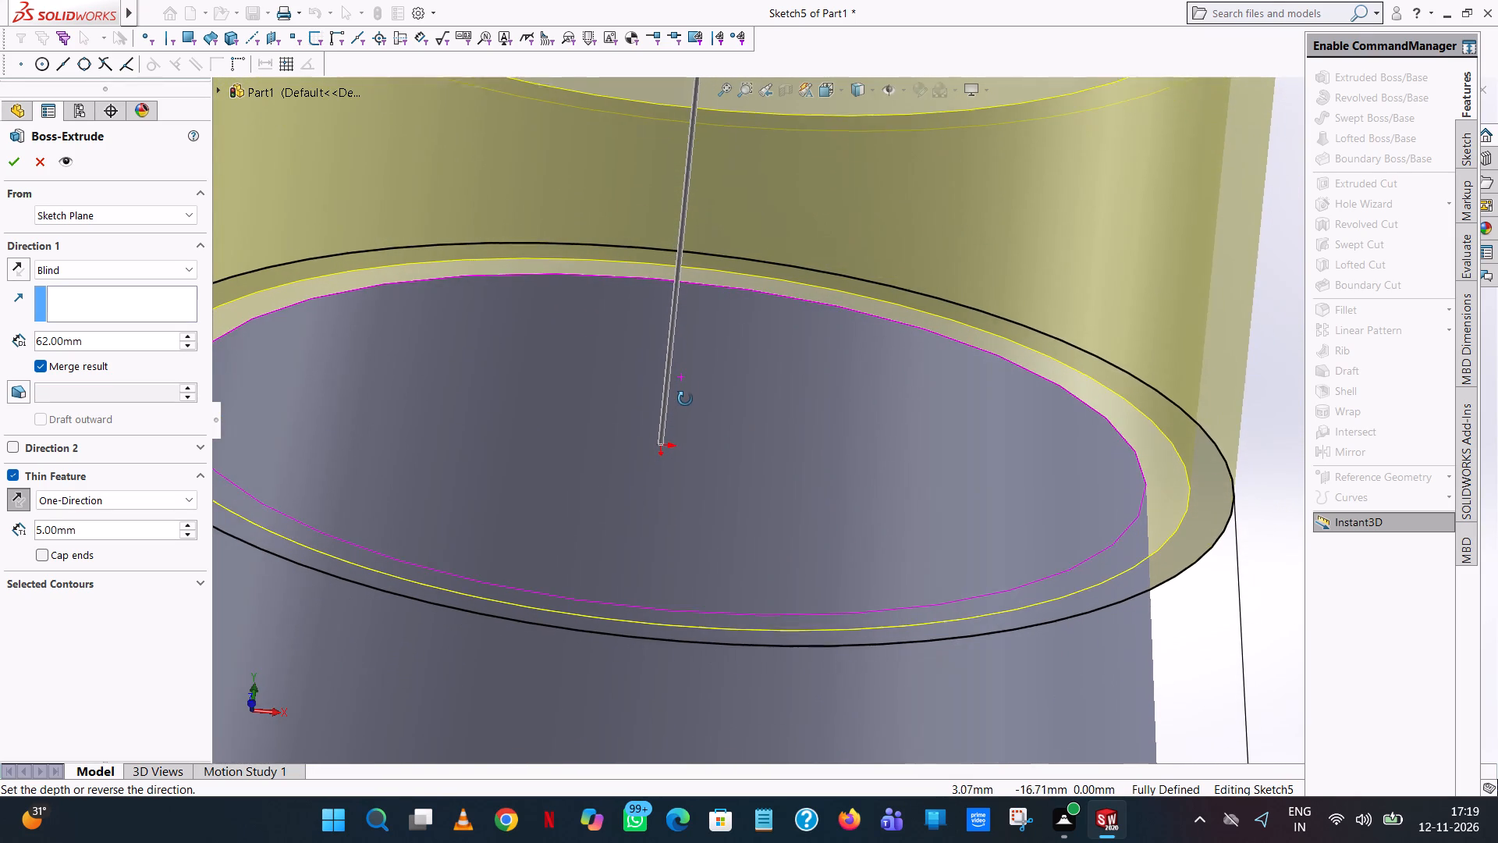
middle_click_drag(685, 399, 685, 410)
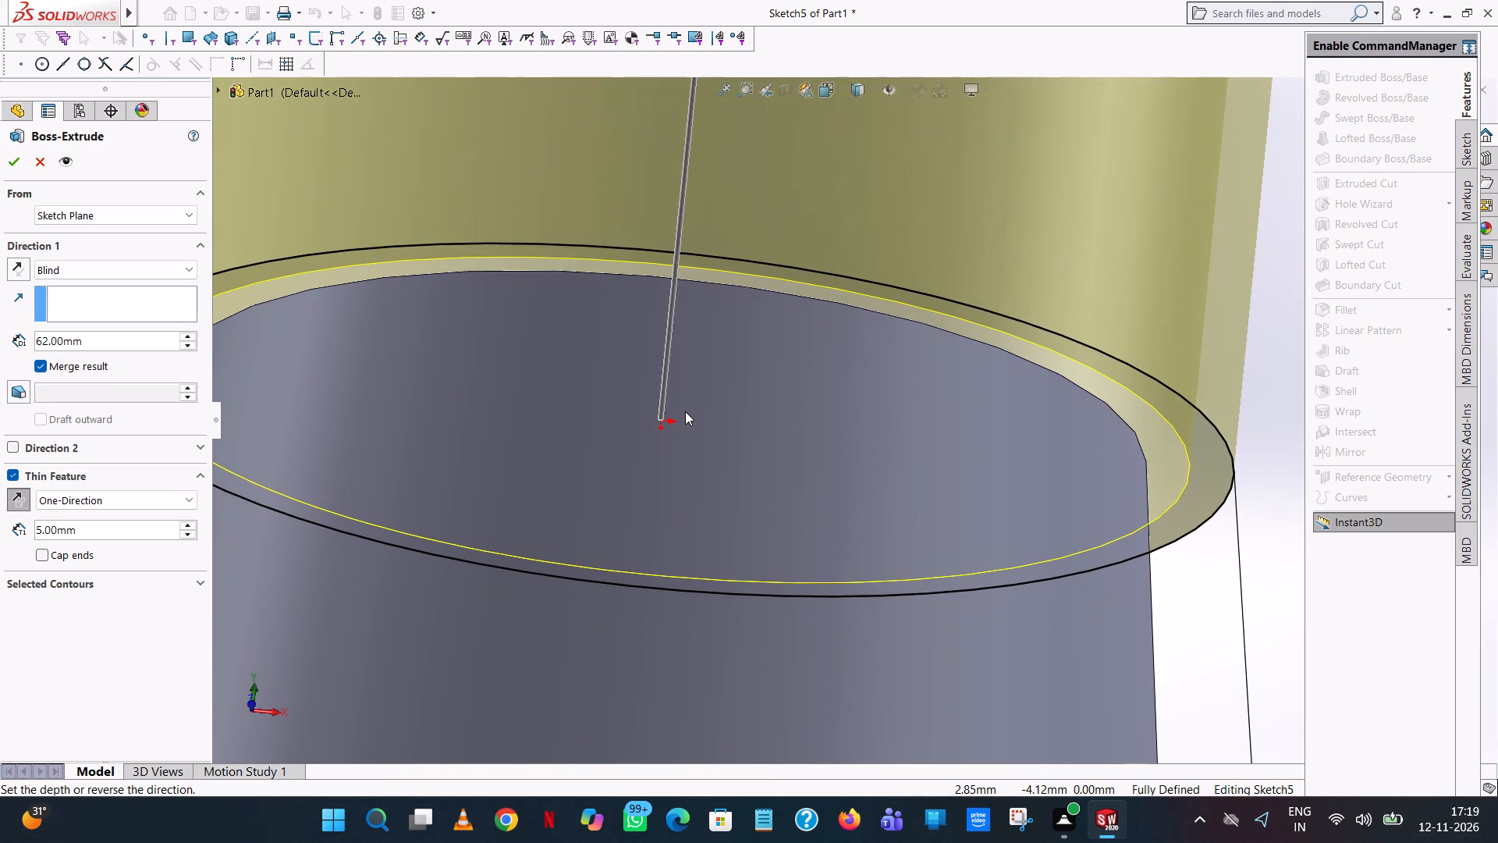
scroll(685, 411, "up", 7)
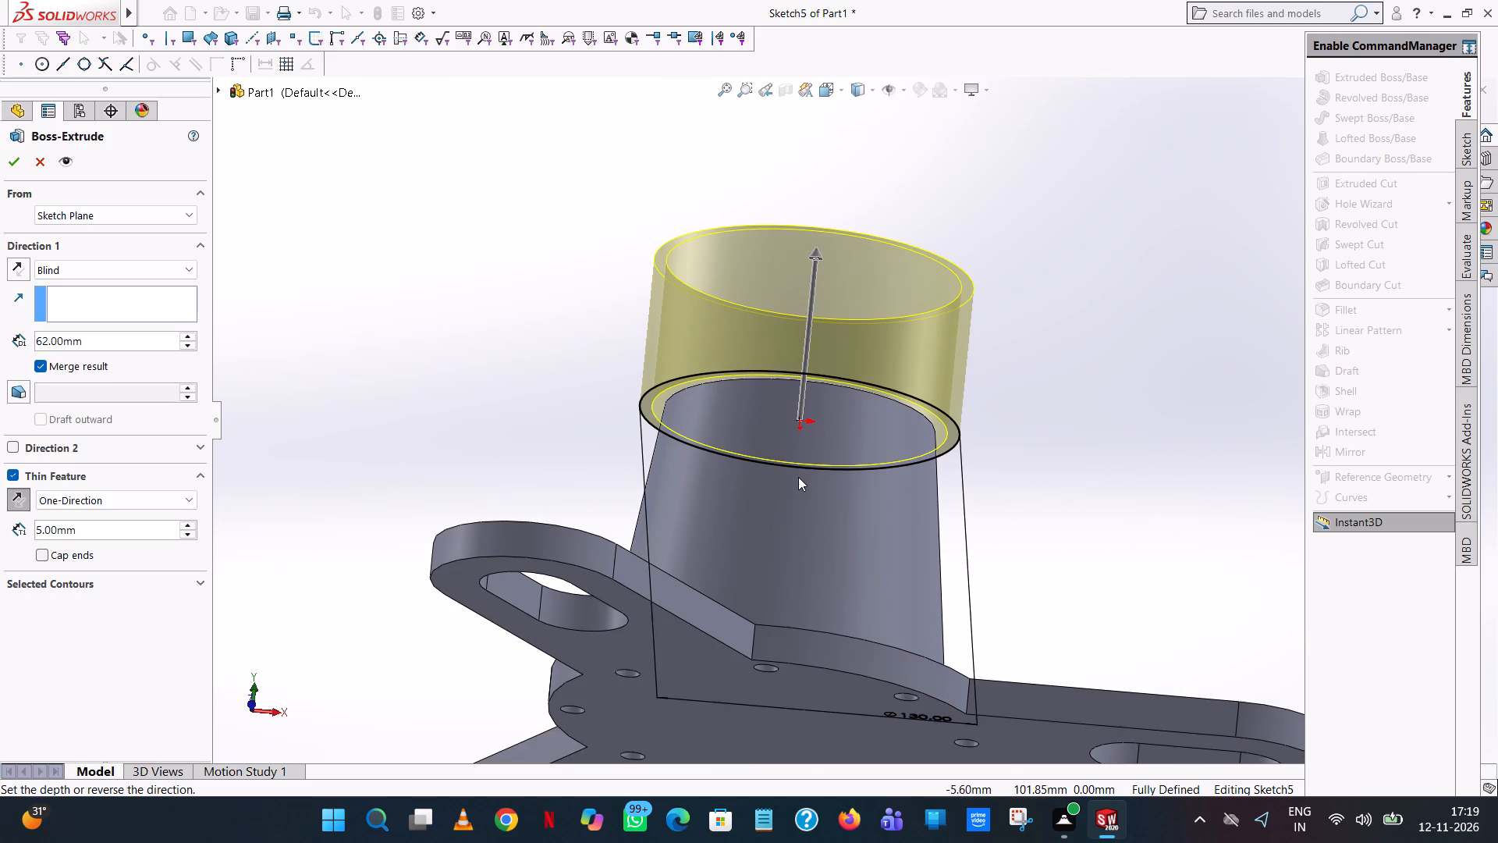
middle_click_drag(800, 468, 777, 336)
scroll(800, 468, "up", 1)
scroll(785, 394, "down", 8)
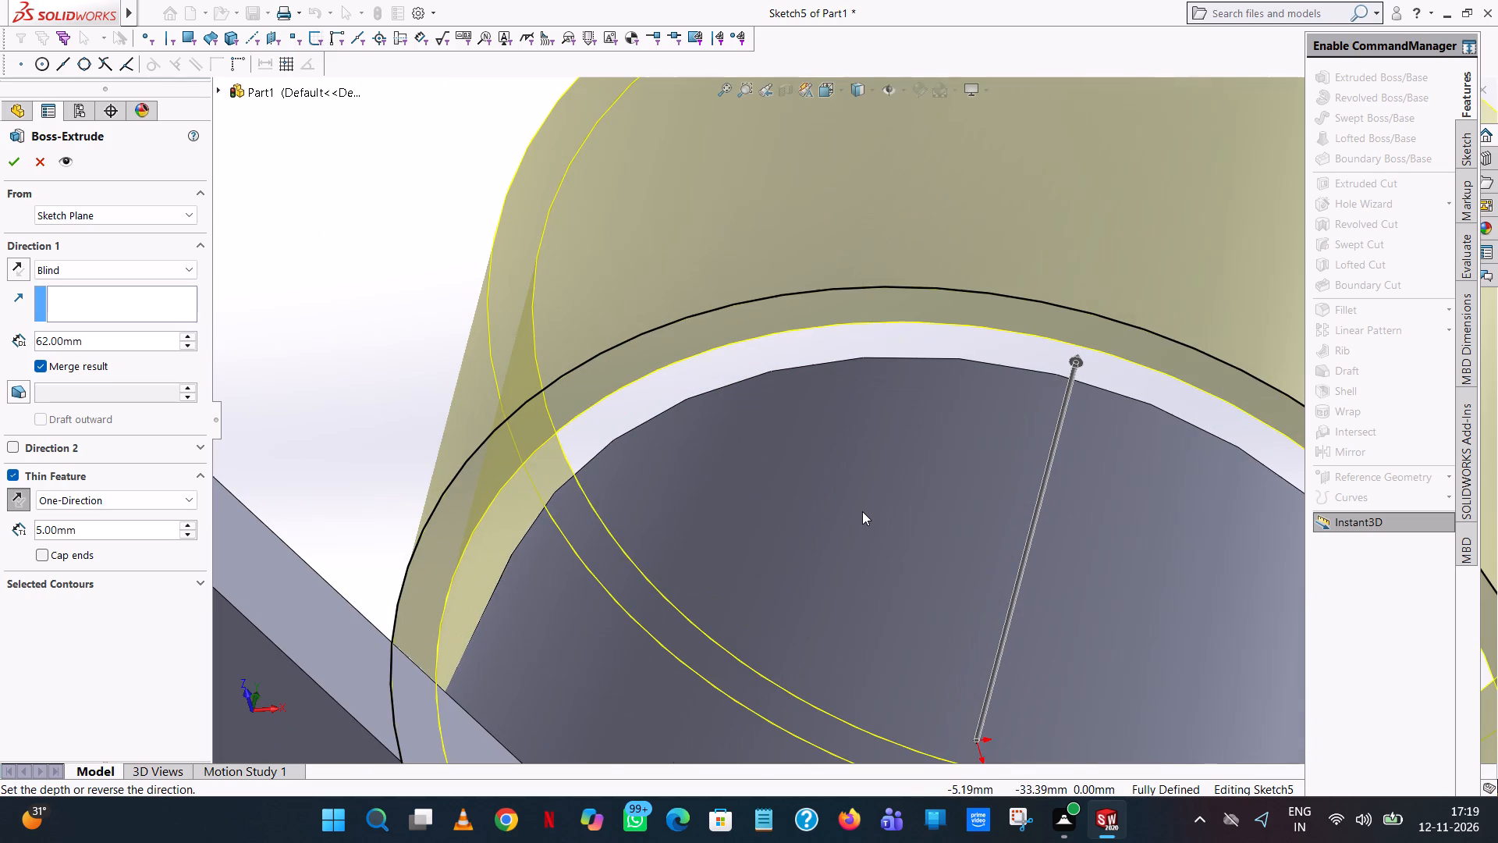
scroll(861, 511, "up", 3)
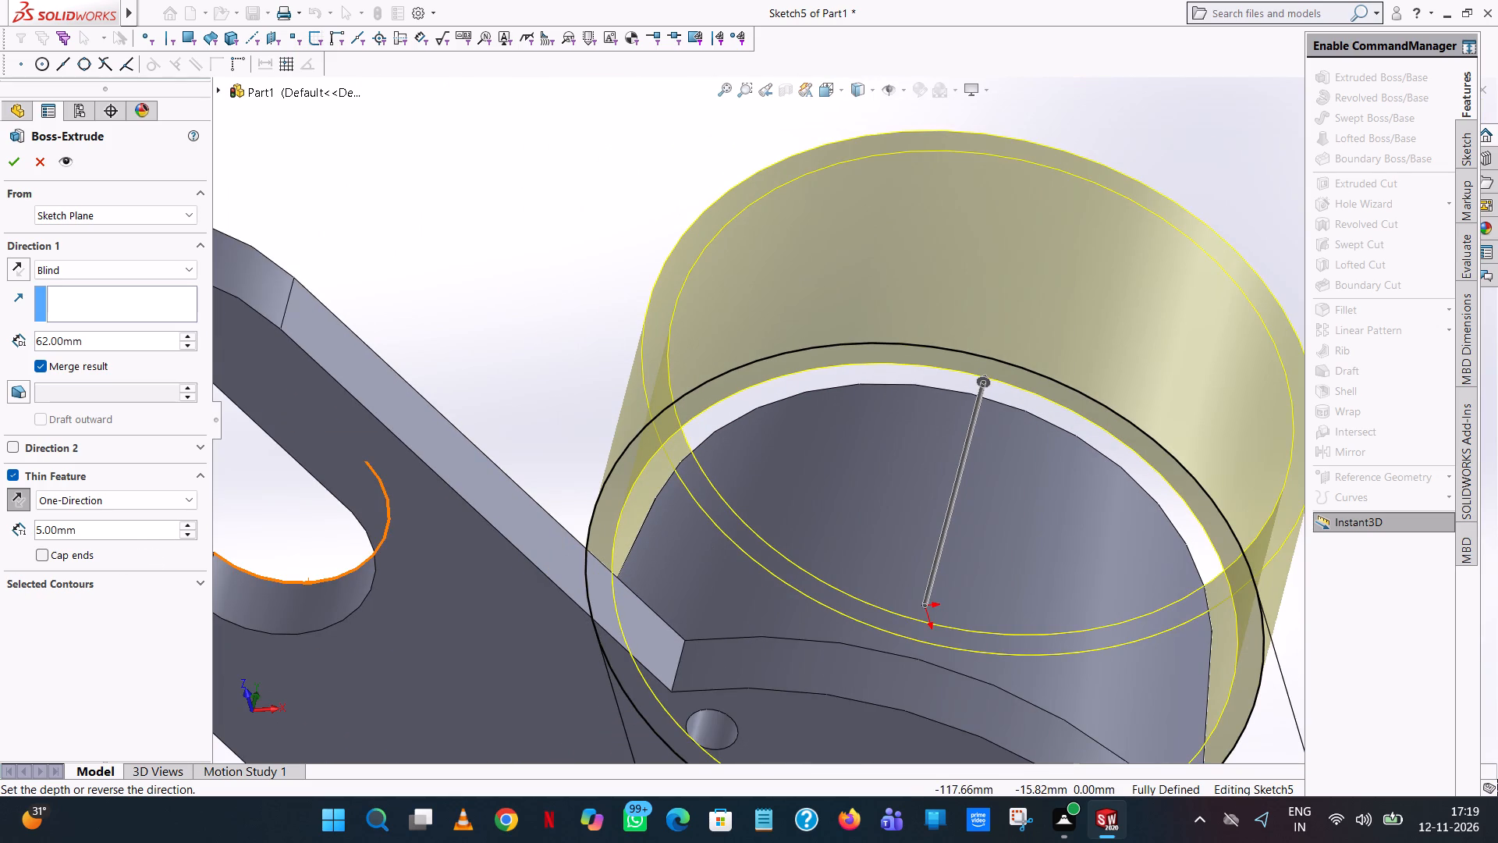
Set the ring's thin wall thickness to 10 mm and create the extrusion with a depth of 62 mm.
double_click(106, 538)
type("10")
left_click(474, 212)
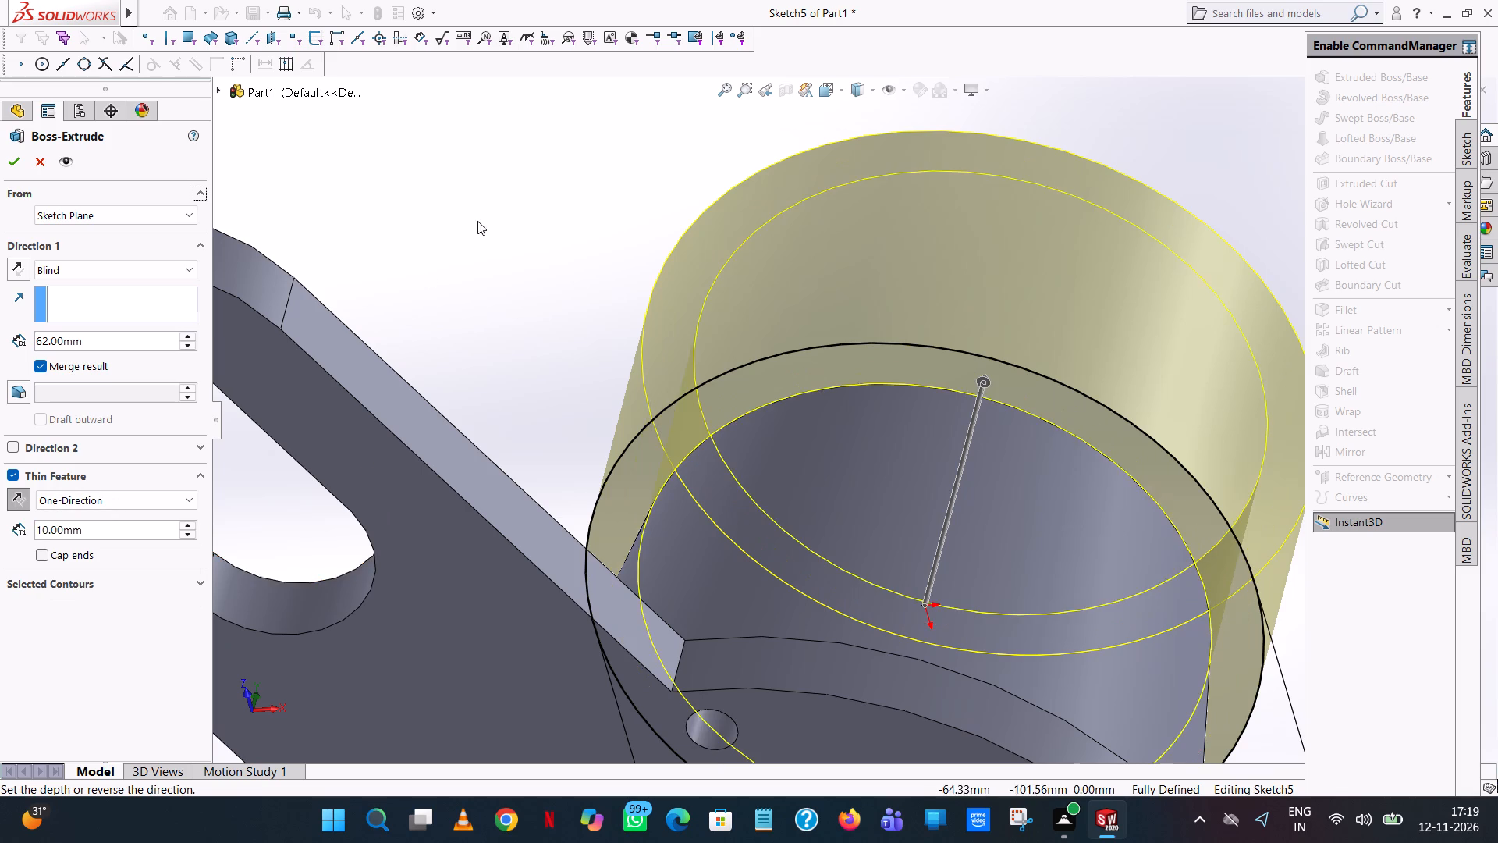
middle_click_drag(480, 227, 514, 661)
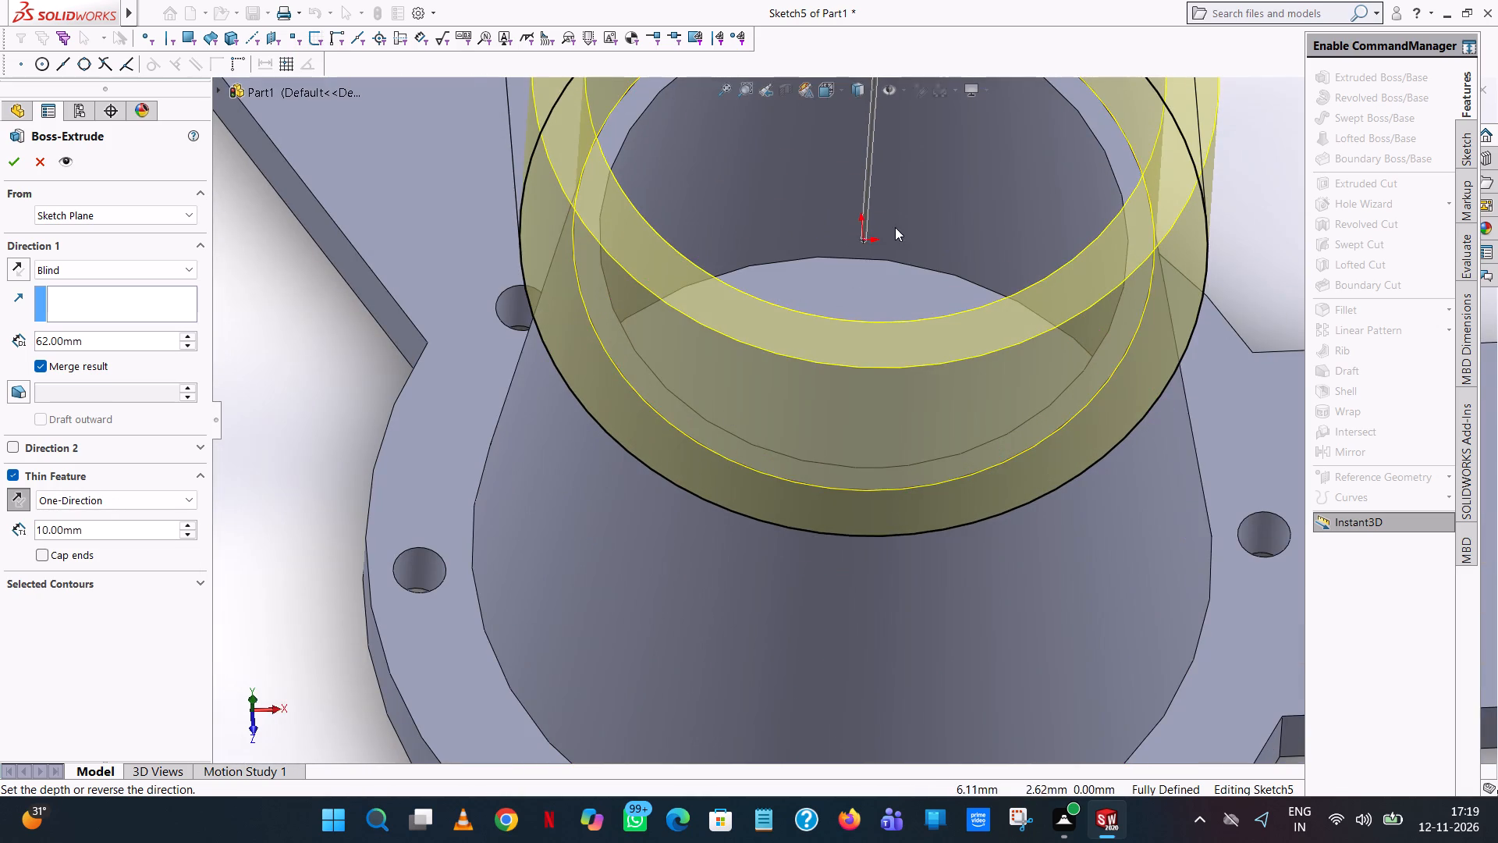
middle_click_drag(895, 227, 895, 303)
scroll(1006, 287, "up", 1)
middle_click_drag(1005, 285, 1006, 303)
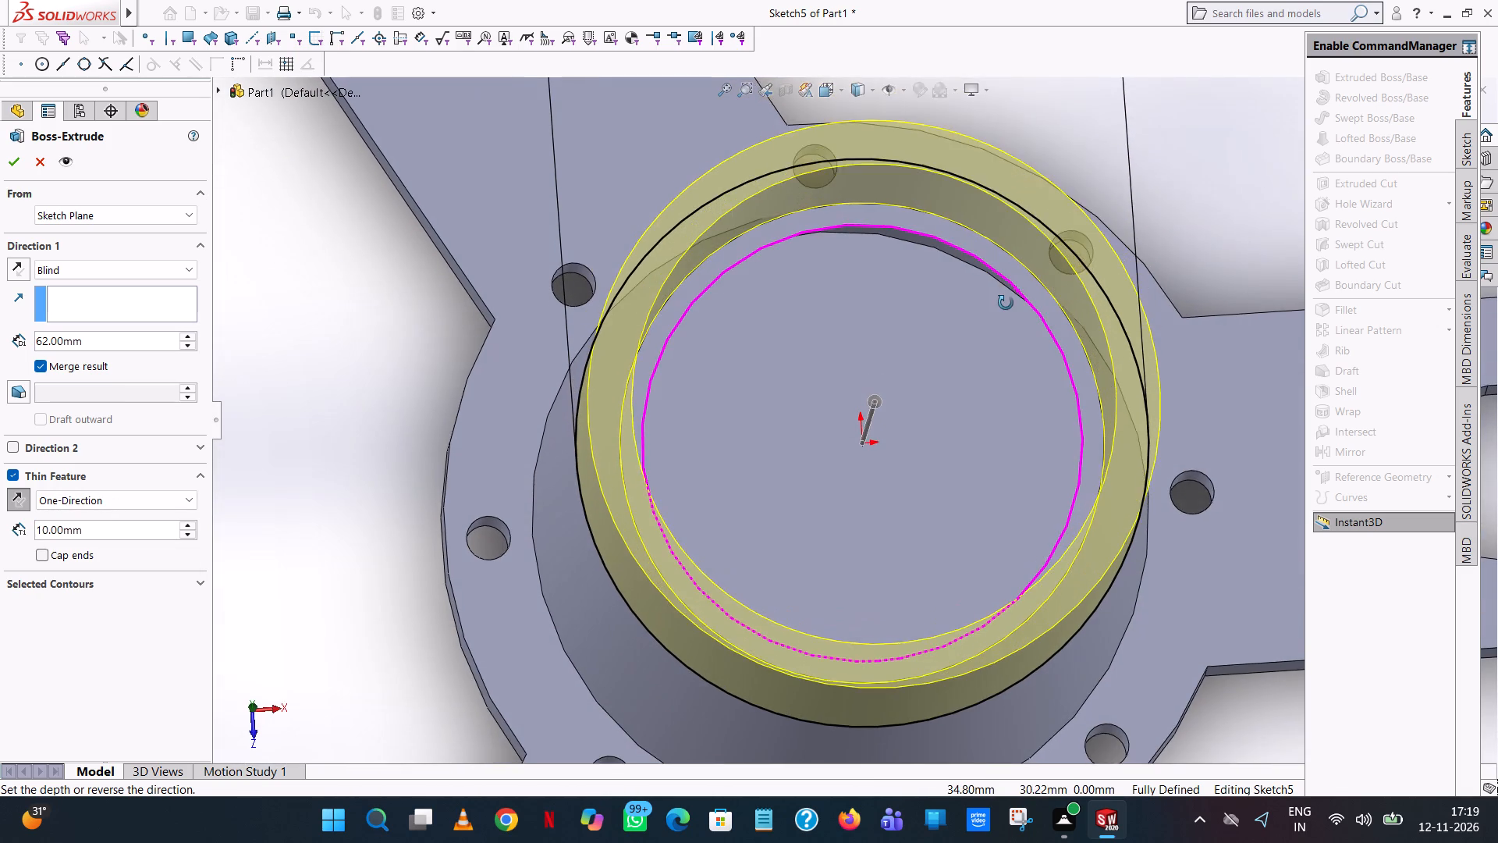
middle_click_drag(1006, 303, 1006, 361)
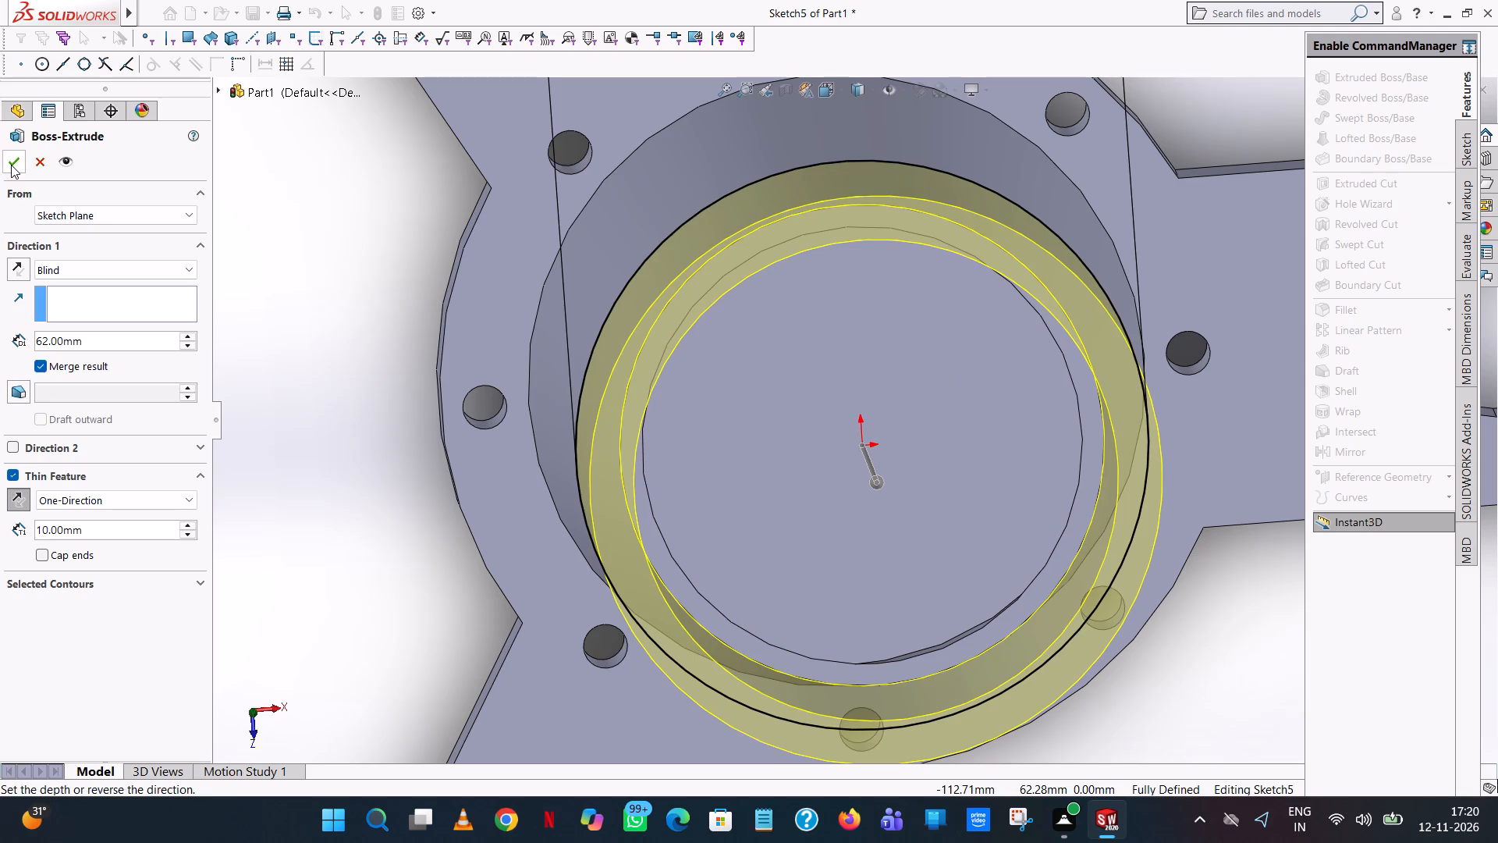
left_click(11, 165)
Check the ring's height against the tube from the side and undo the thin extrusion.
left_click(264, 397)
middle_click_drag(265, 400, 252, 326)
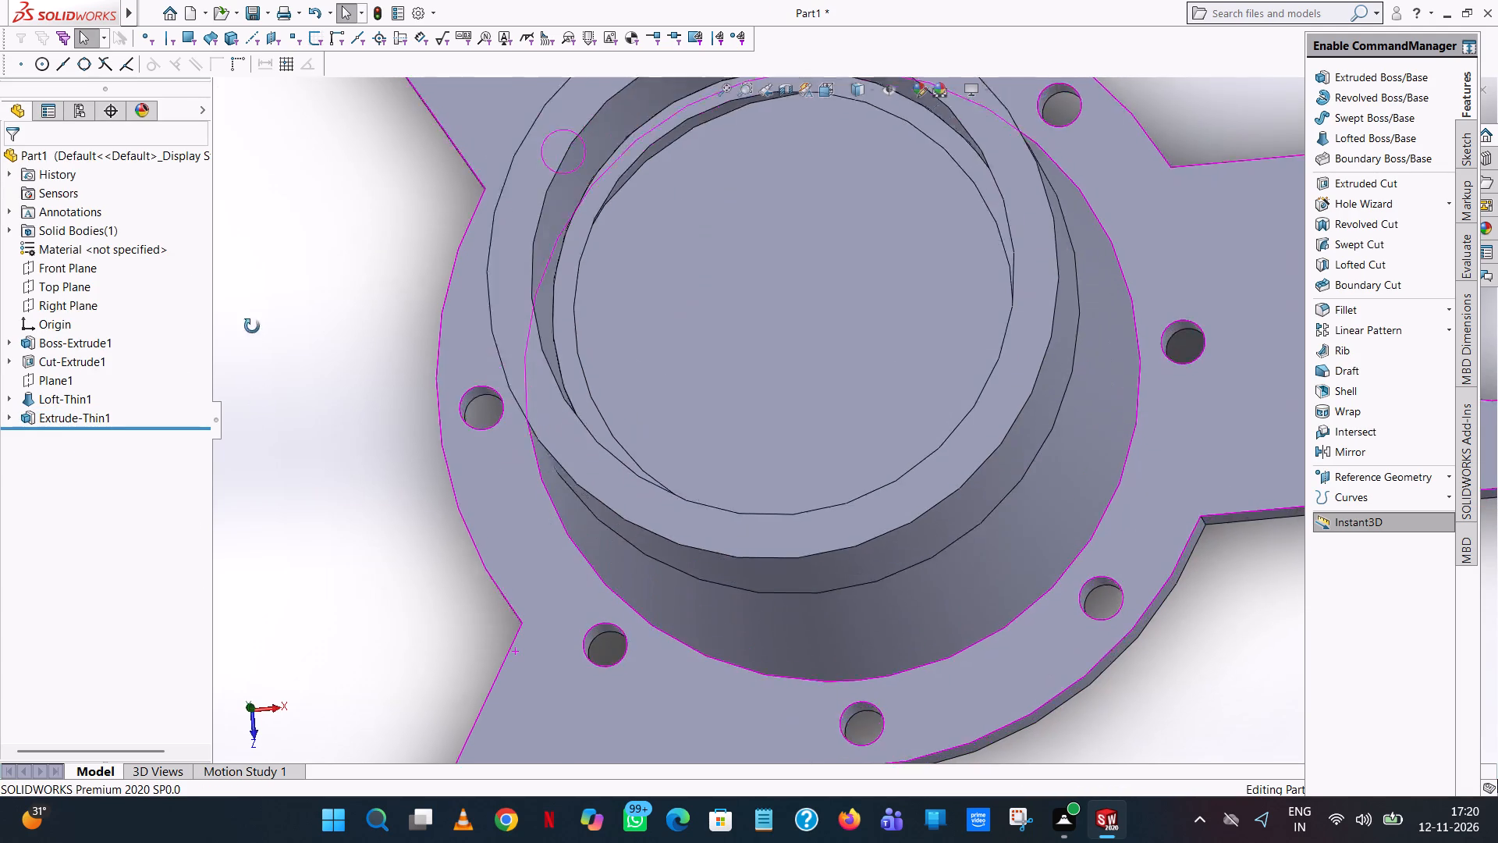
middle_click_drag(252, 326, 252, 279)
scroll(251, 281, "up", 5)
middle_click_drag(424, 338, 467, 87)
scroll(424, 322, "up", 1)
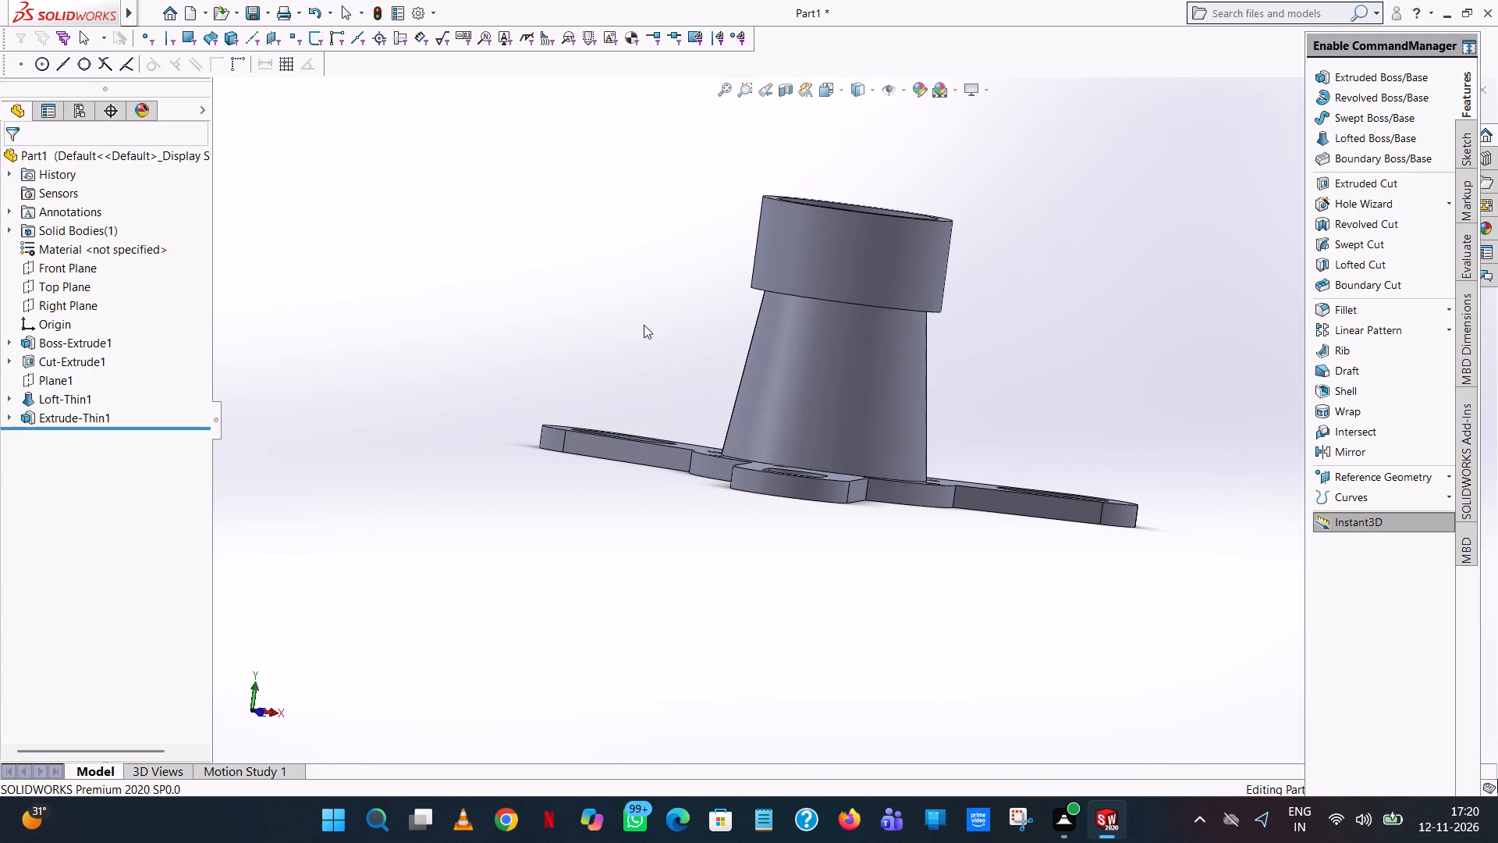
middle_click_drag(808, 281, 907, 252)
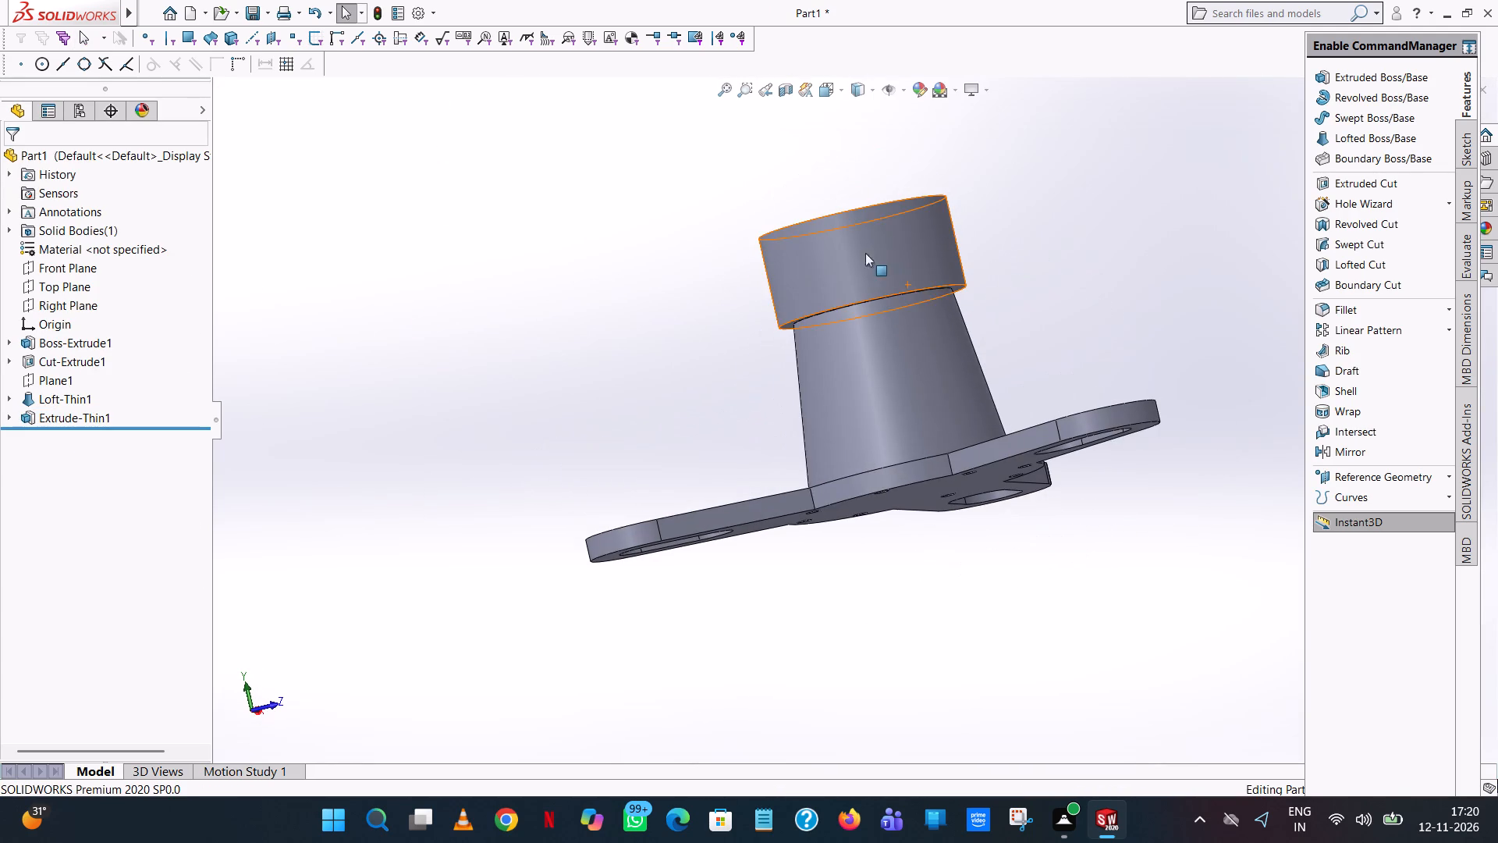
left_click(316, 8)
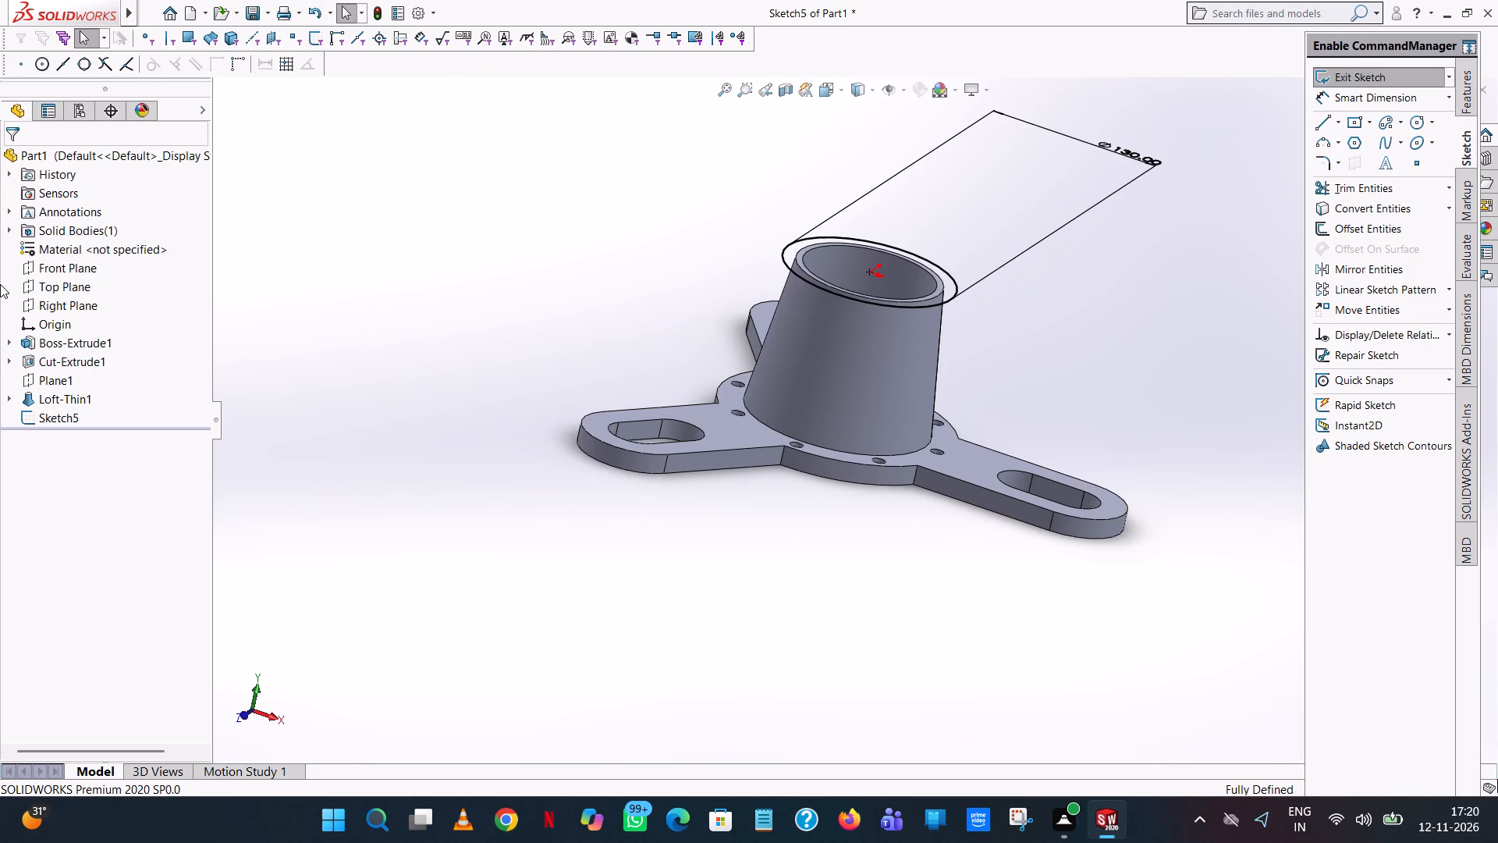
Extrude the 130 mm circle 20 mm upward as a one-direction thin feature with a 10 mm wall directed inward.
left_click(1464, 85)
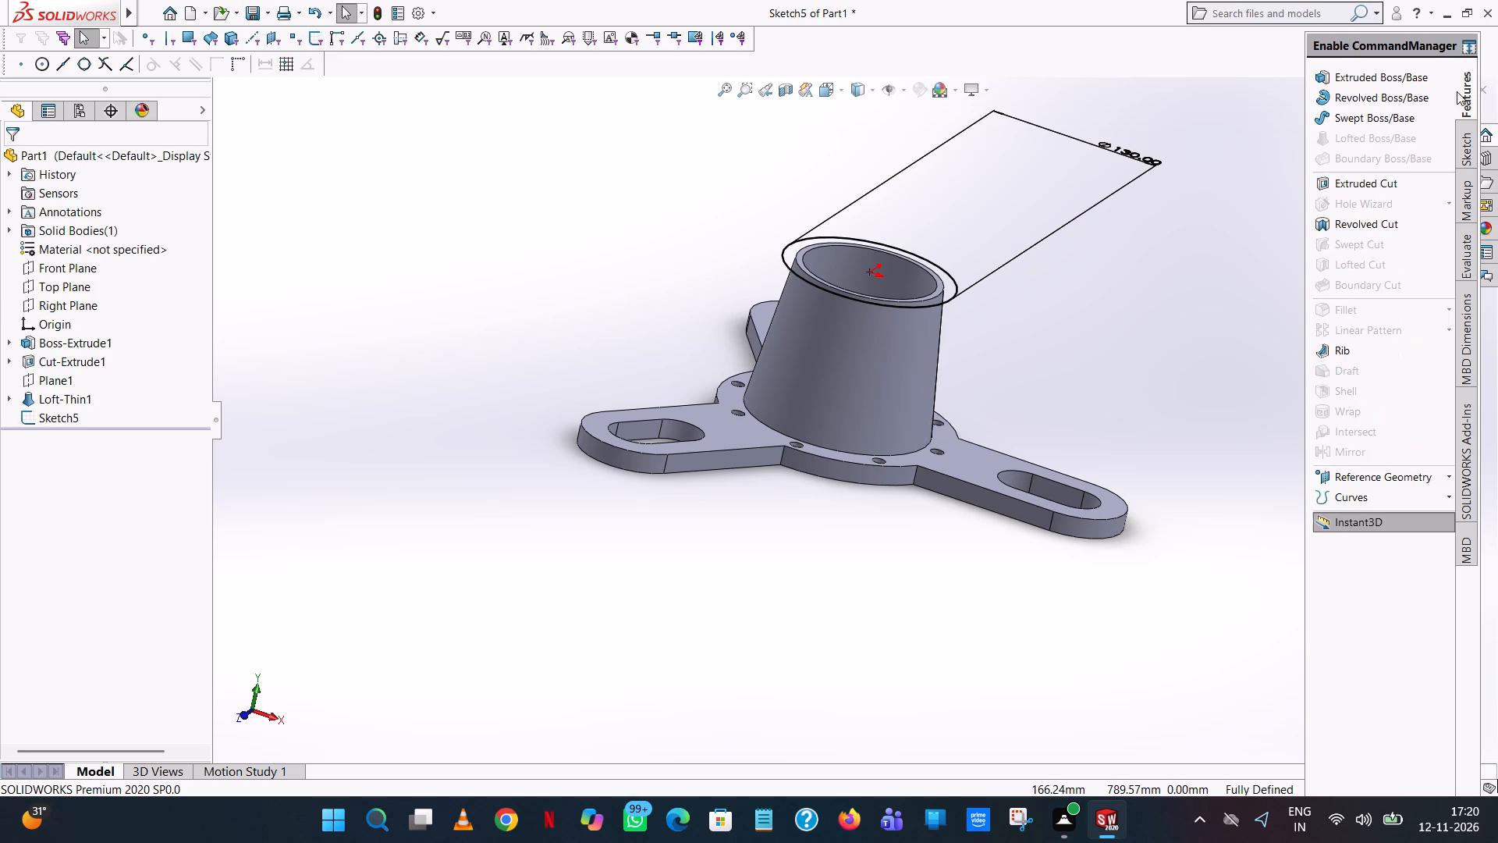
left_click(1379, 77)
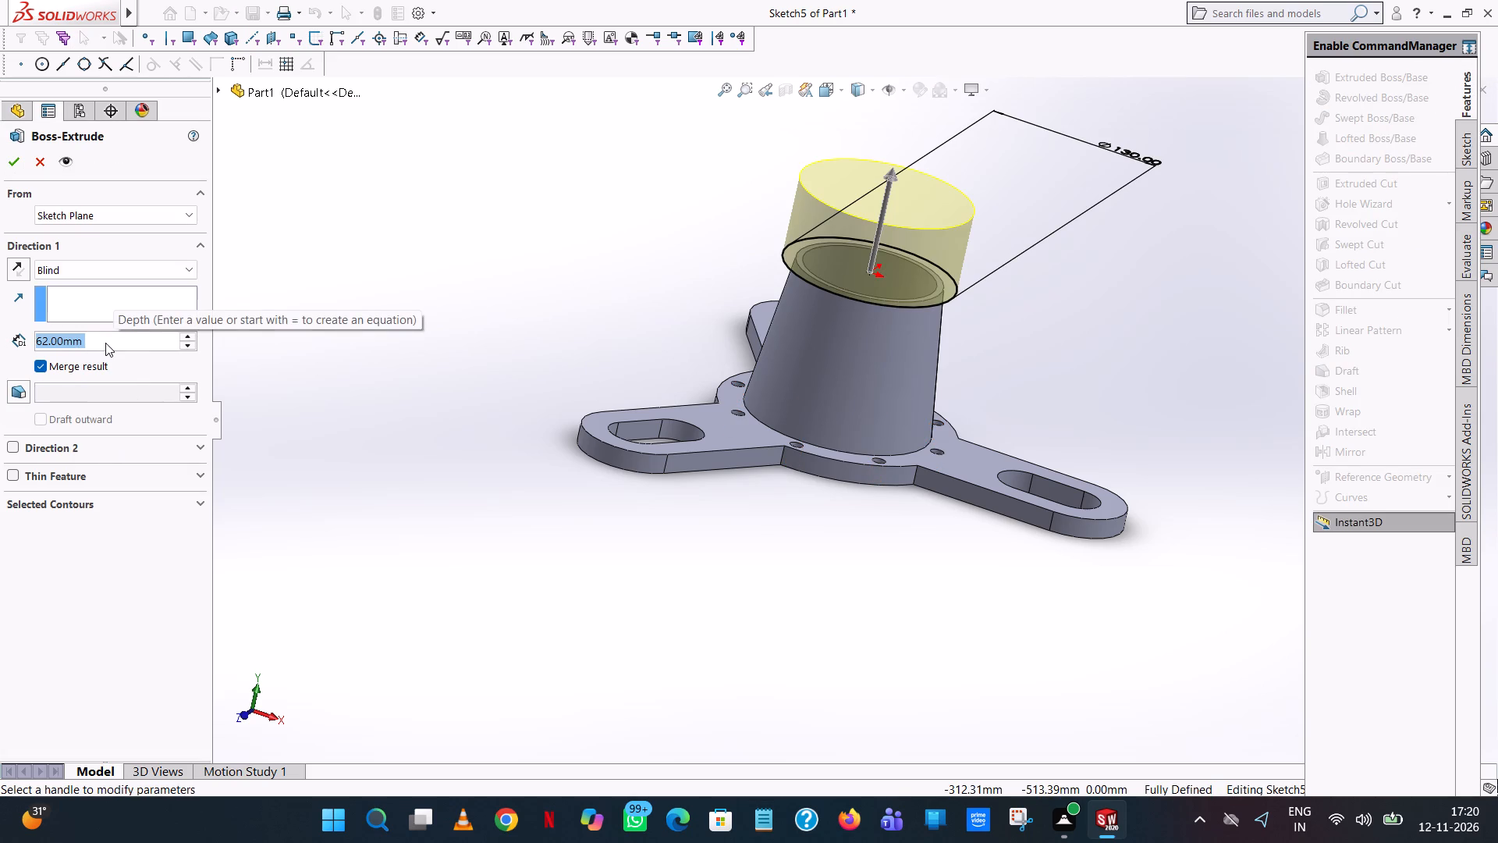
type("20")
left_click(342, 293)
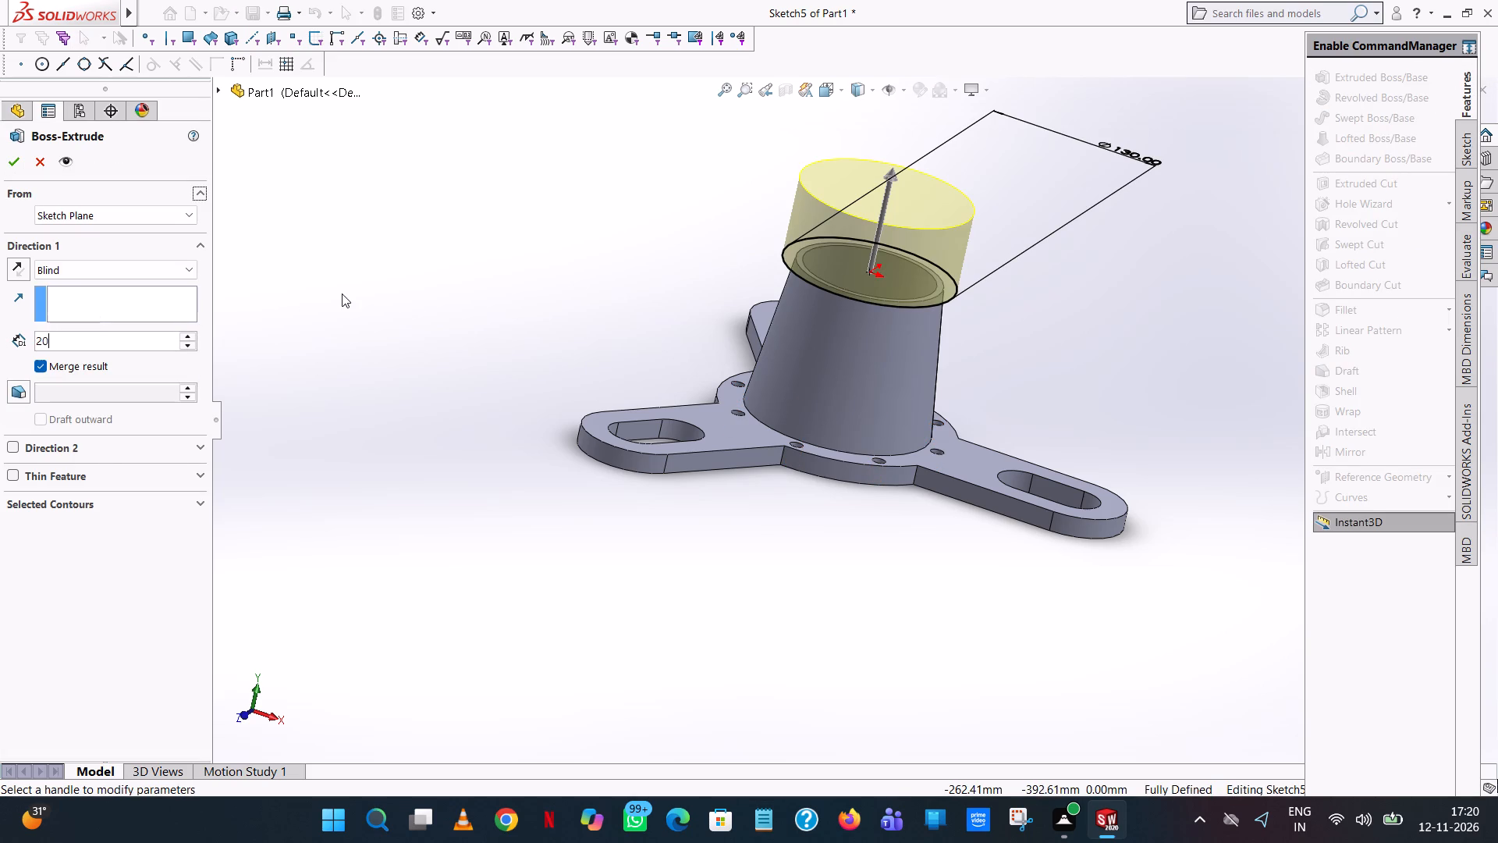
left_click(16, 477)
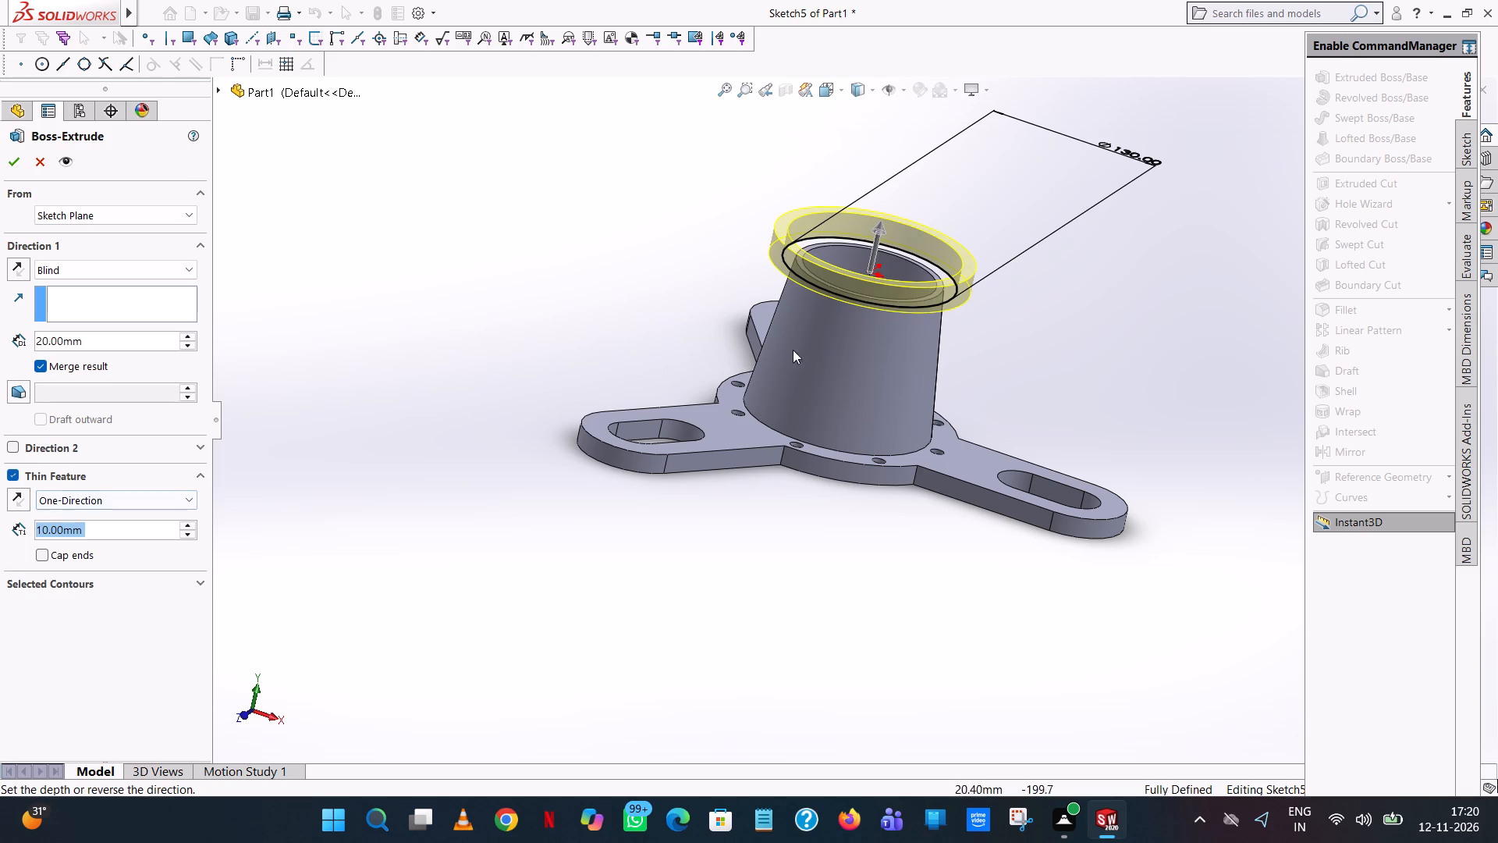
middle_click_drag(815, 393, 843, 221)
scroll(843, 221, "up", 1)
scroll(838, 246, "down", 7)
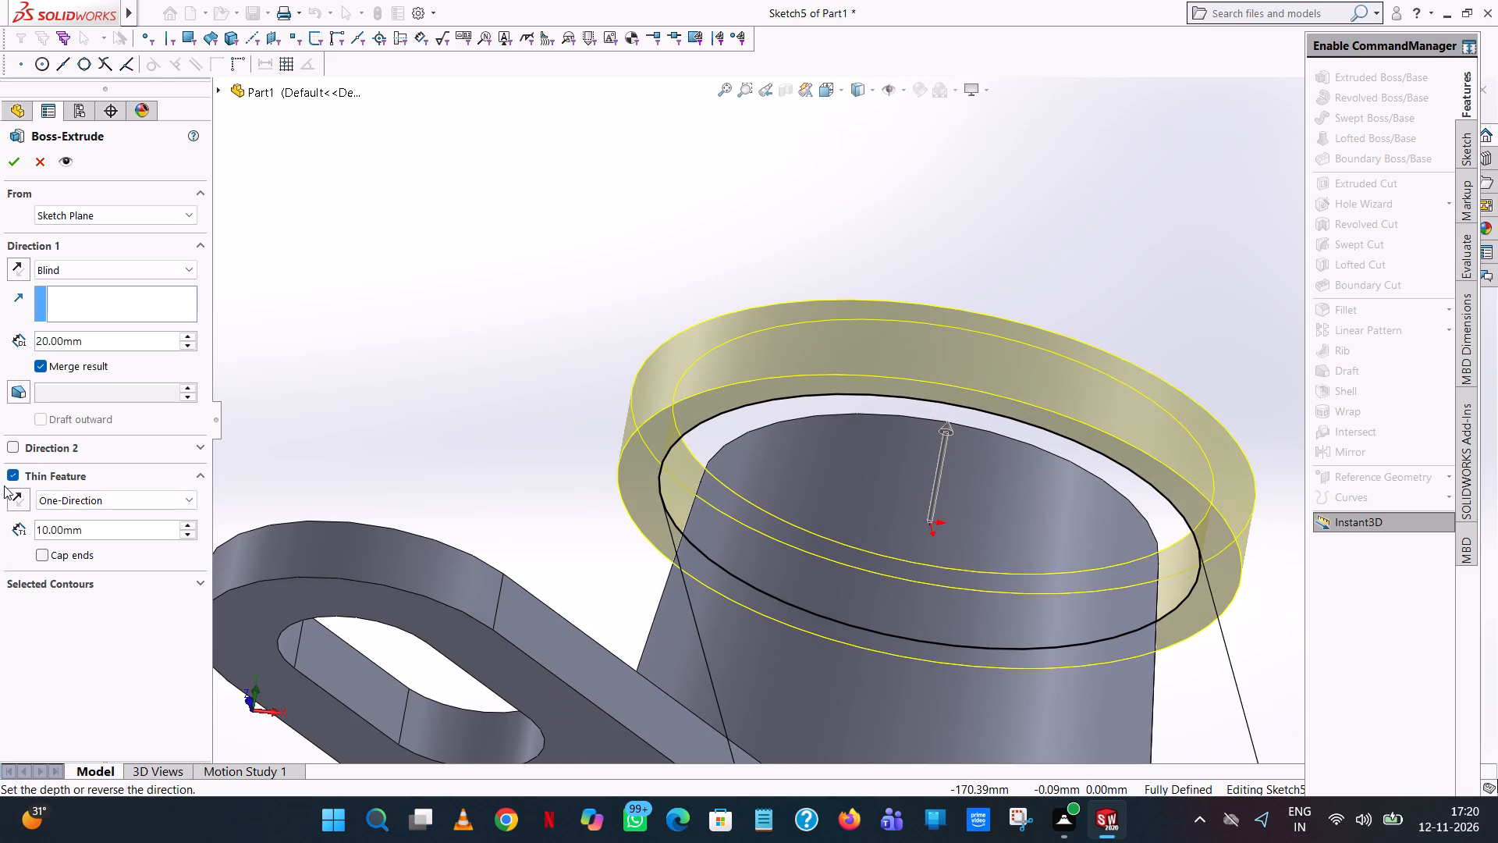
left_click(22, 497)
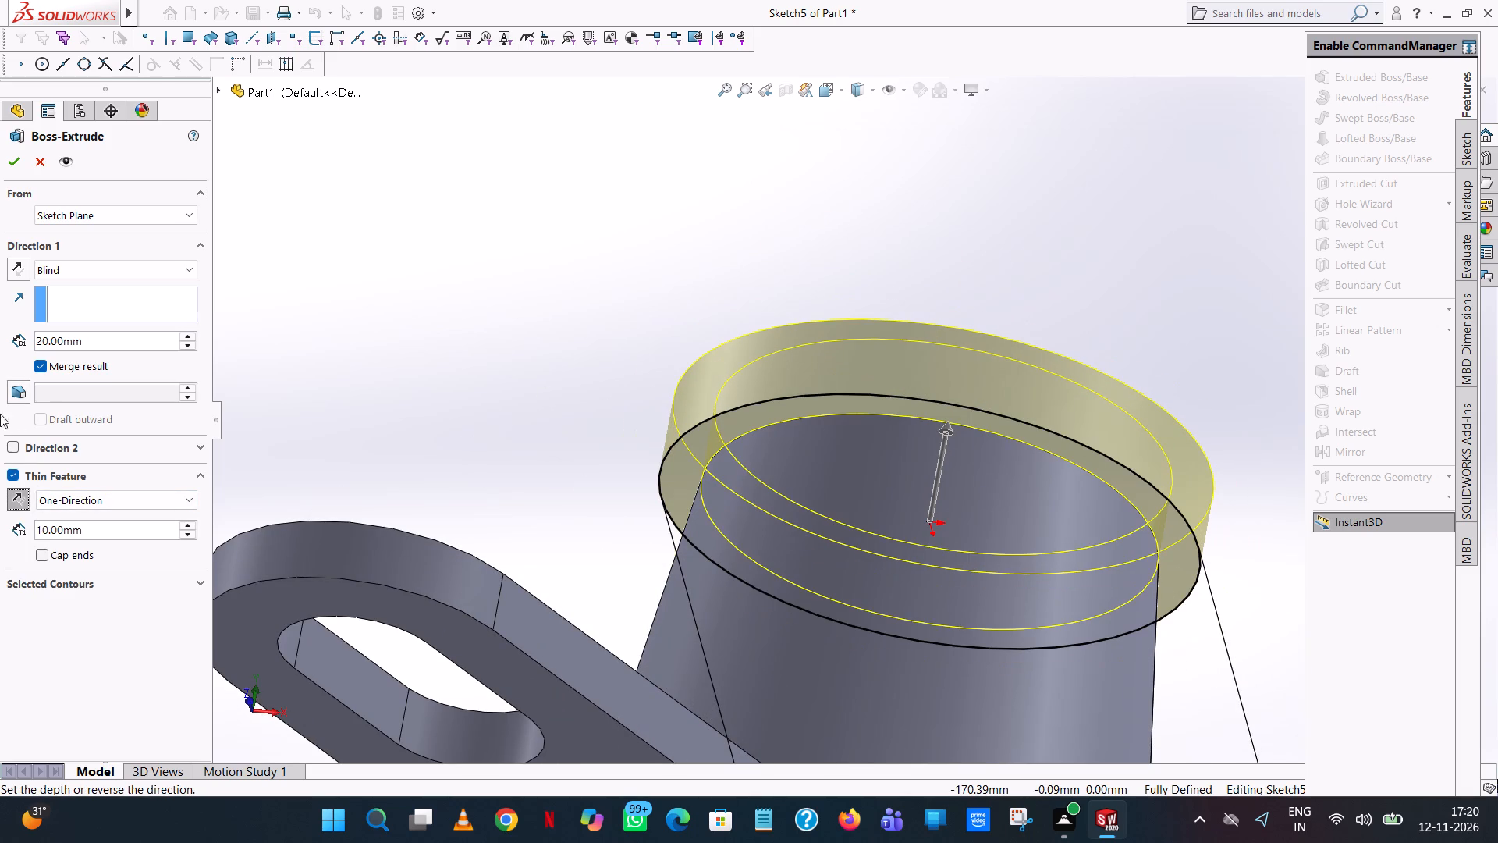
left_click(16, 162)
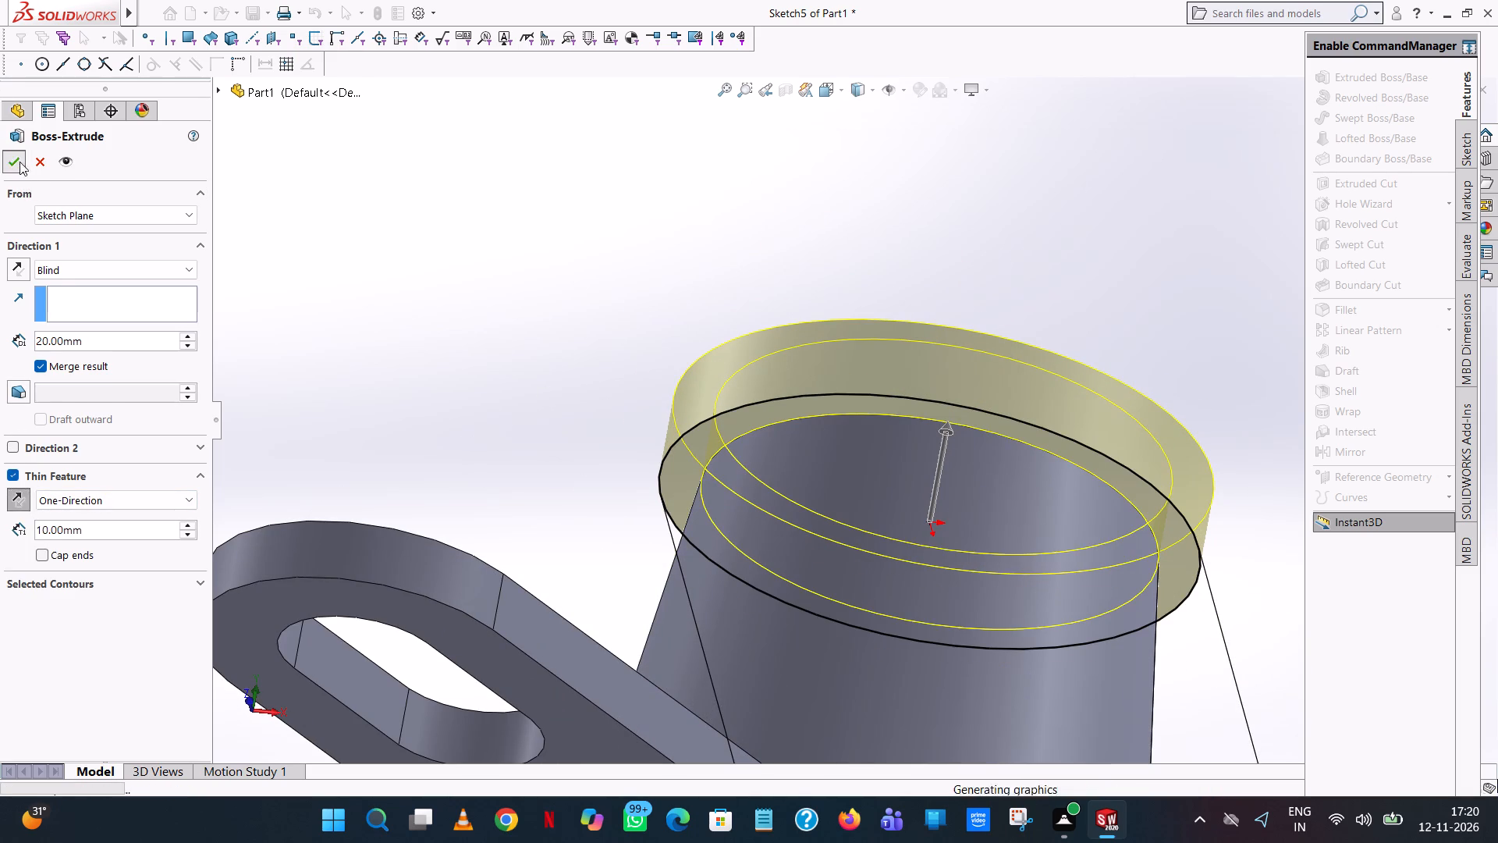
left_click(736, 215)
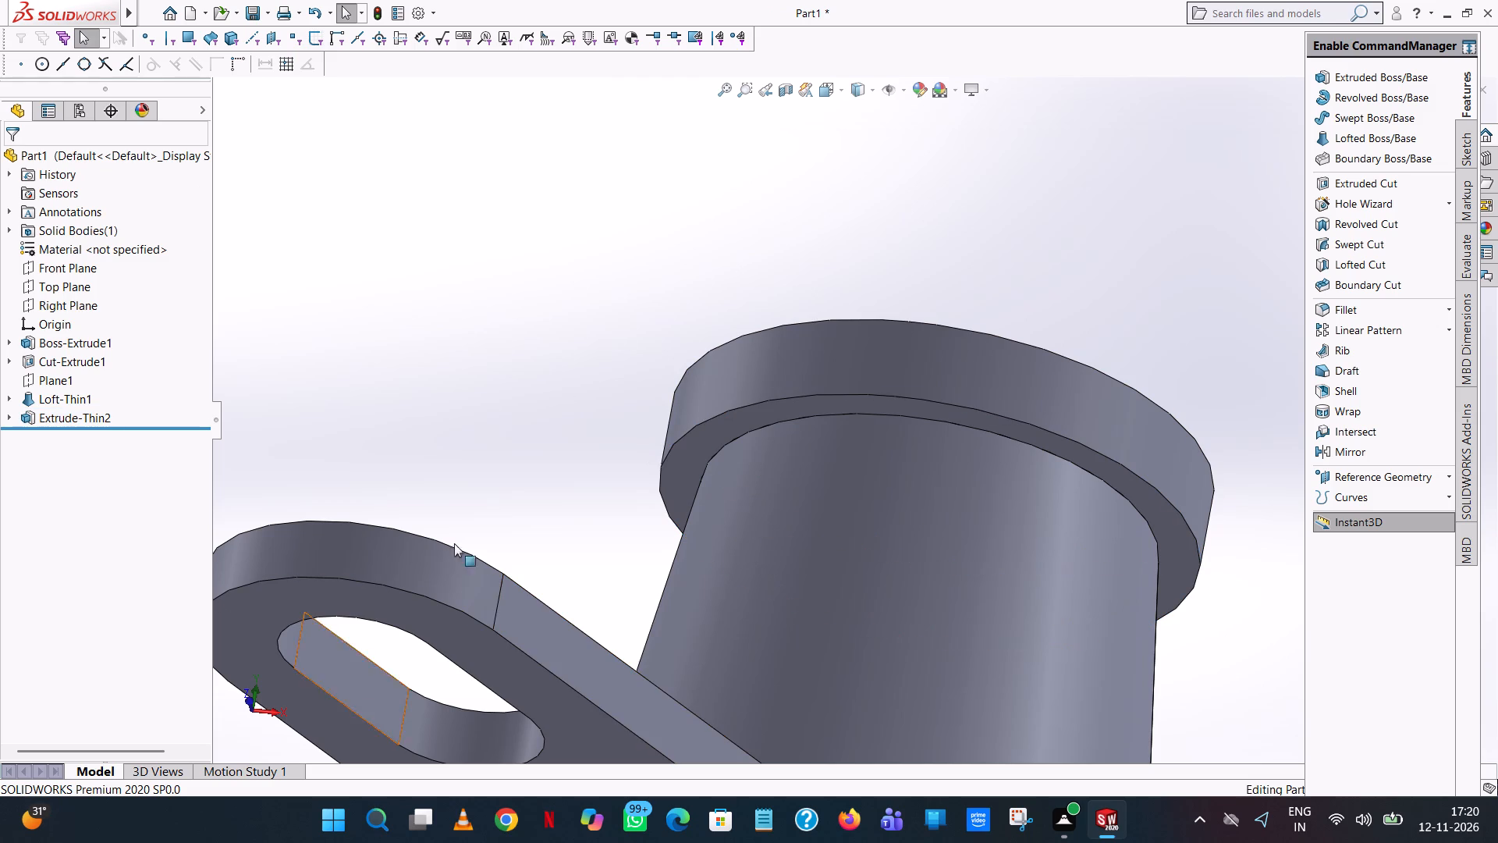
Start an extruded boss with a new sketch on the top face of the 130 mm ring, viewed face-on.
middle_click_drag(814, 193, 780, 496)
scroll(780, 494, "up", 1)
scroll(780, 496, "down", 1)
scroll(1112, 213, "up", 3)
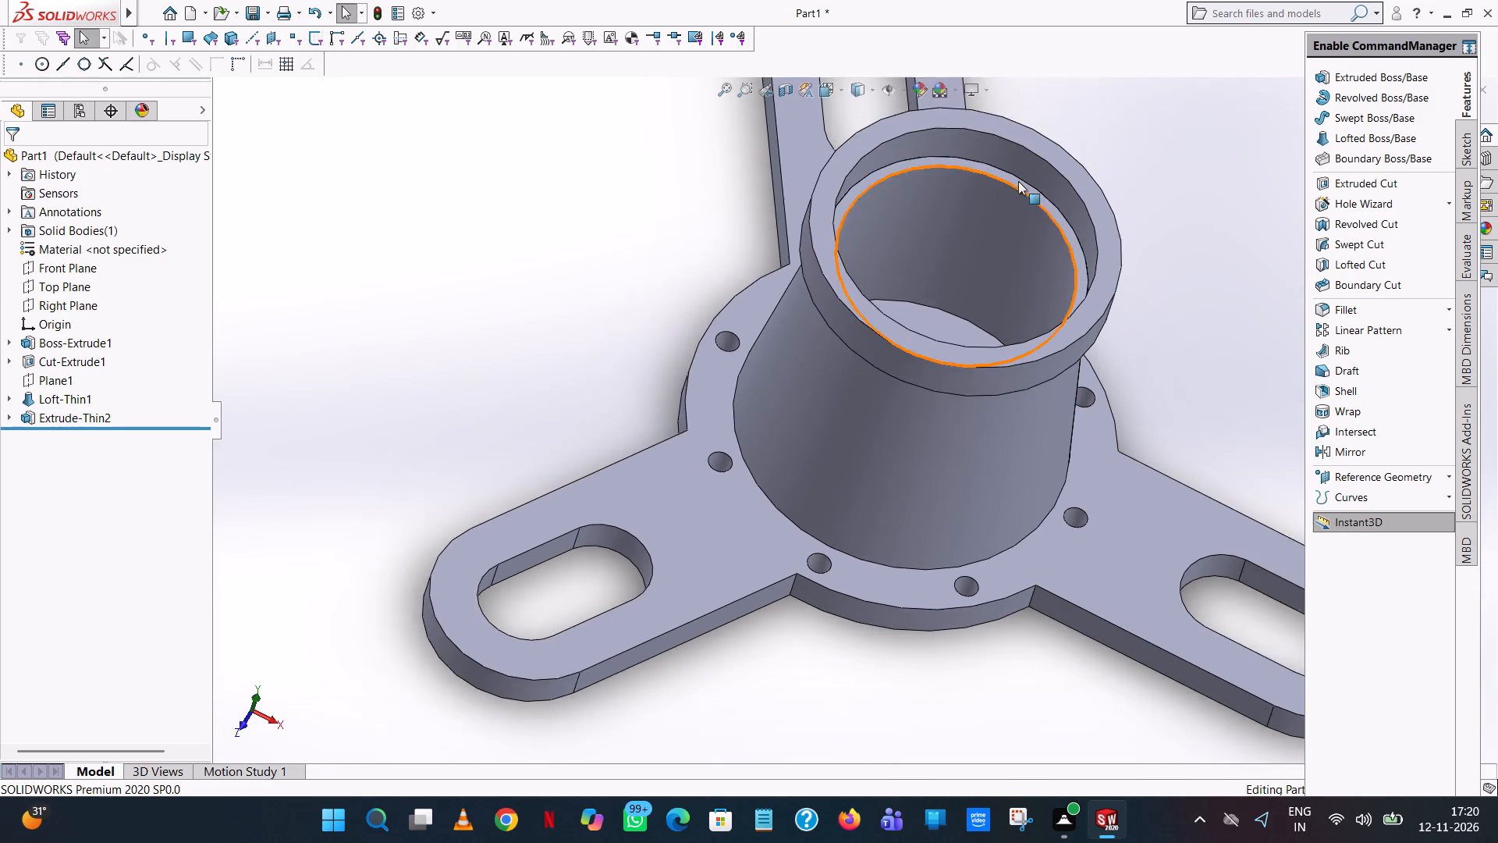
scroll(1018, 180, "up", 2)
middle_click_drag(1018, 180, 1002, 240)
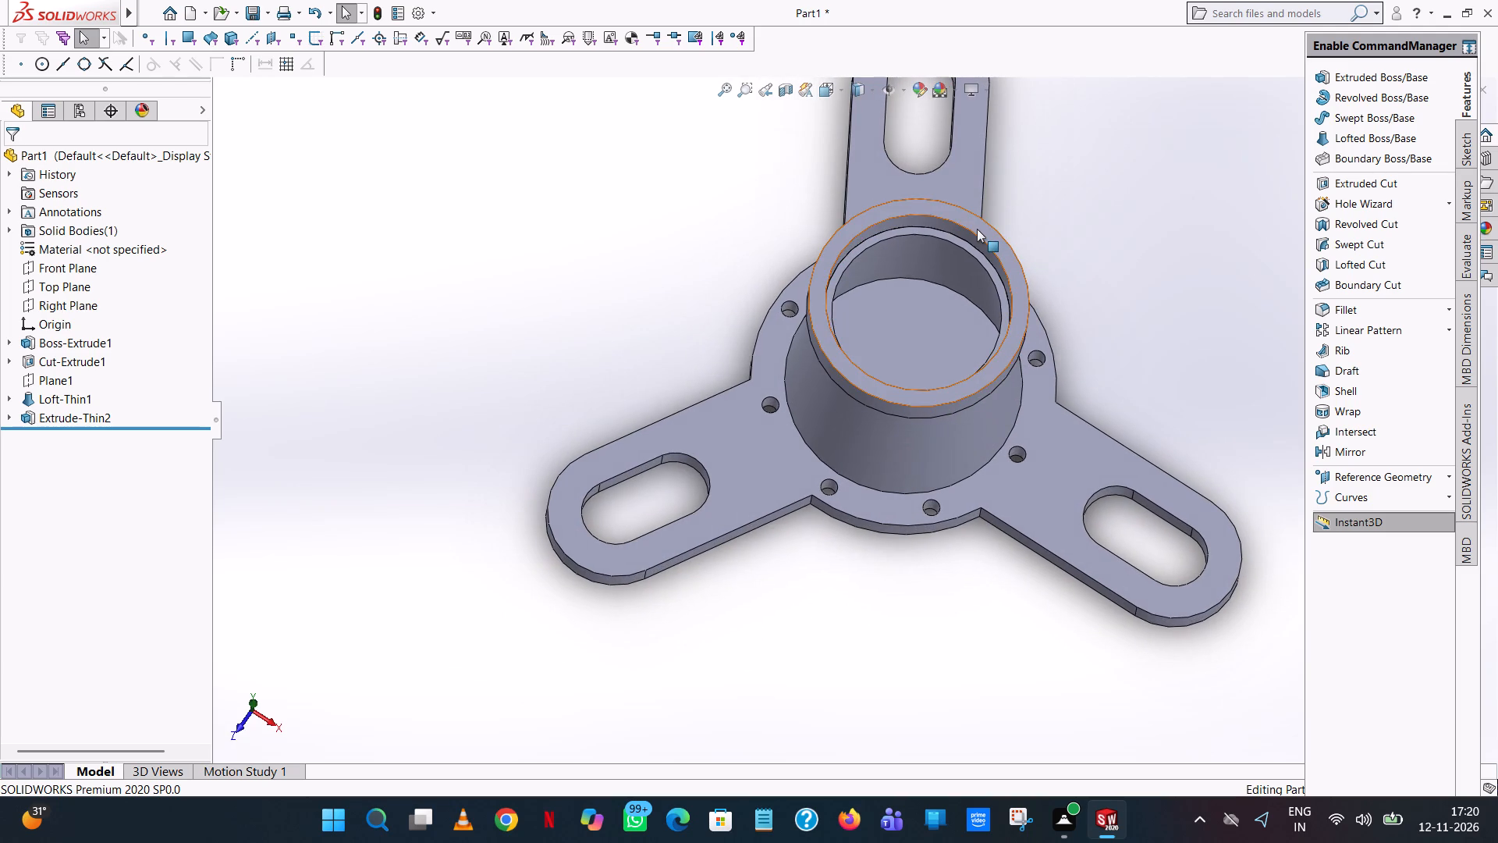
scroll(976, 228, "up", 1)
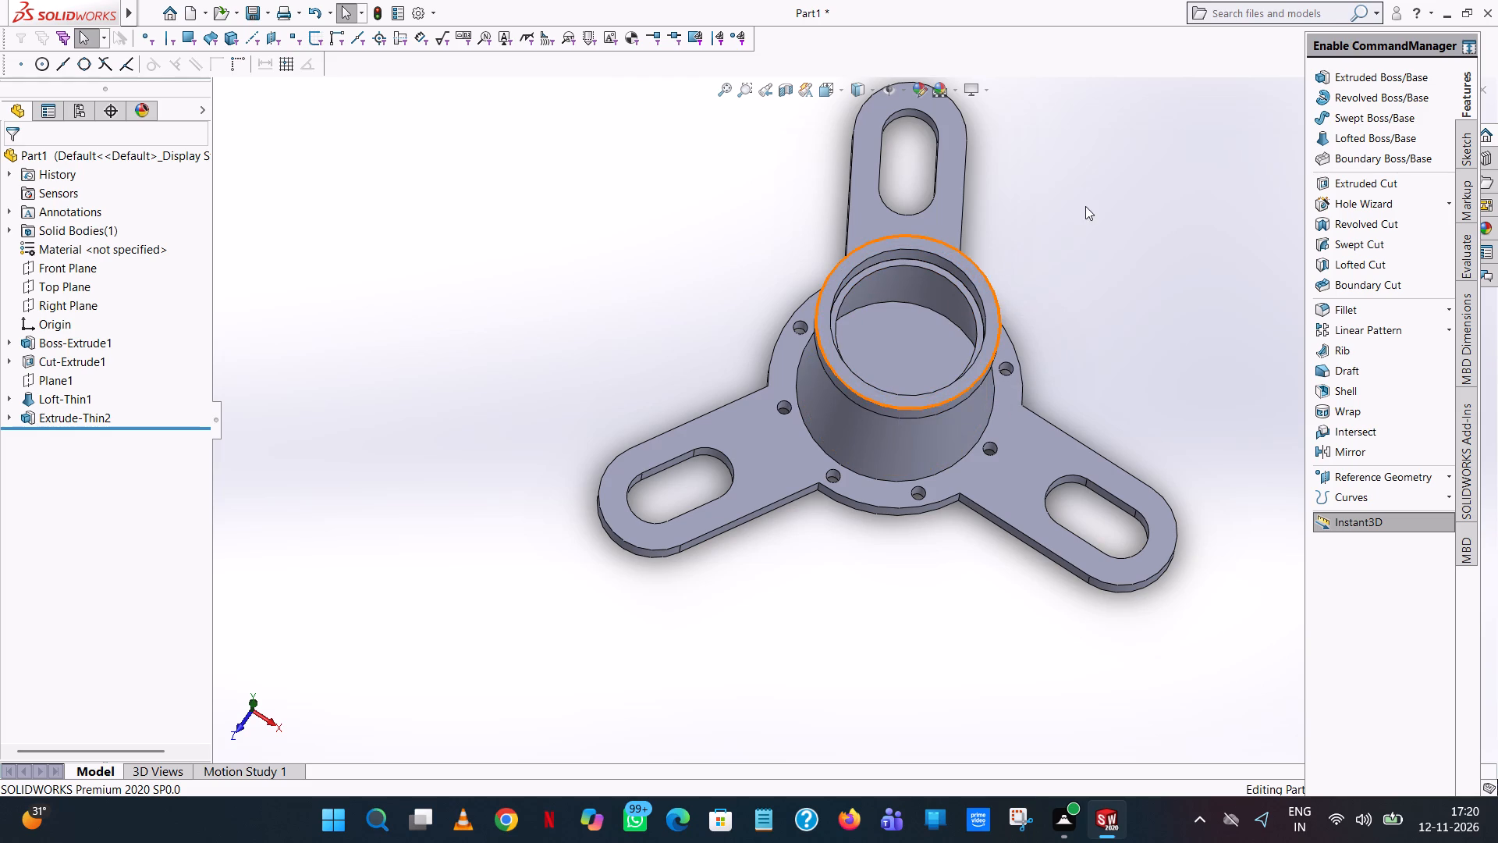
left_click(1351, 78)
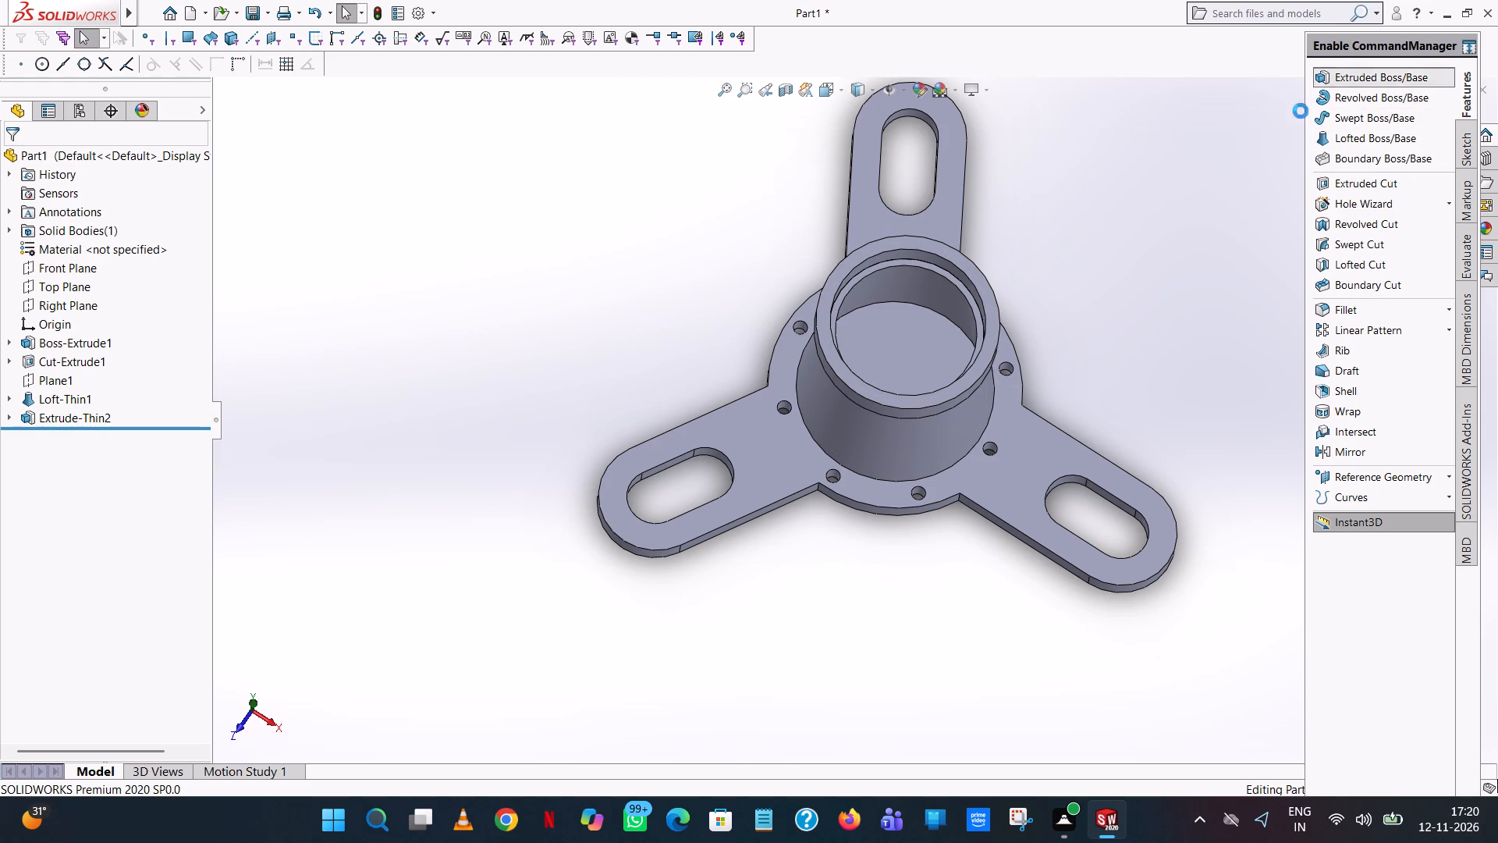
middle_click_drag(1039, 346, 1038, 386)
scroll(1038, 386, "up", 1)
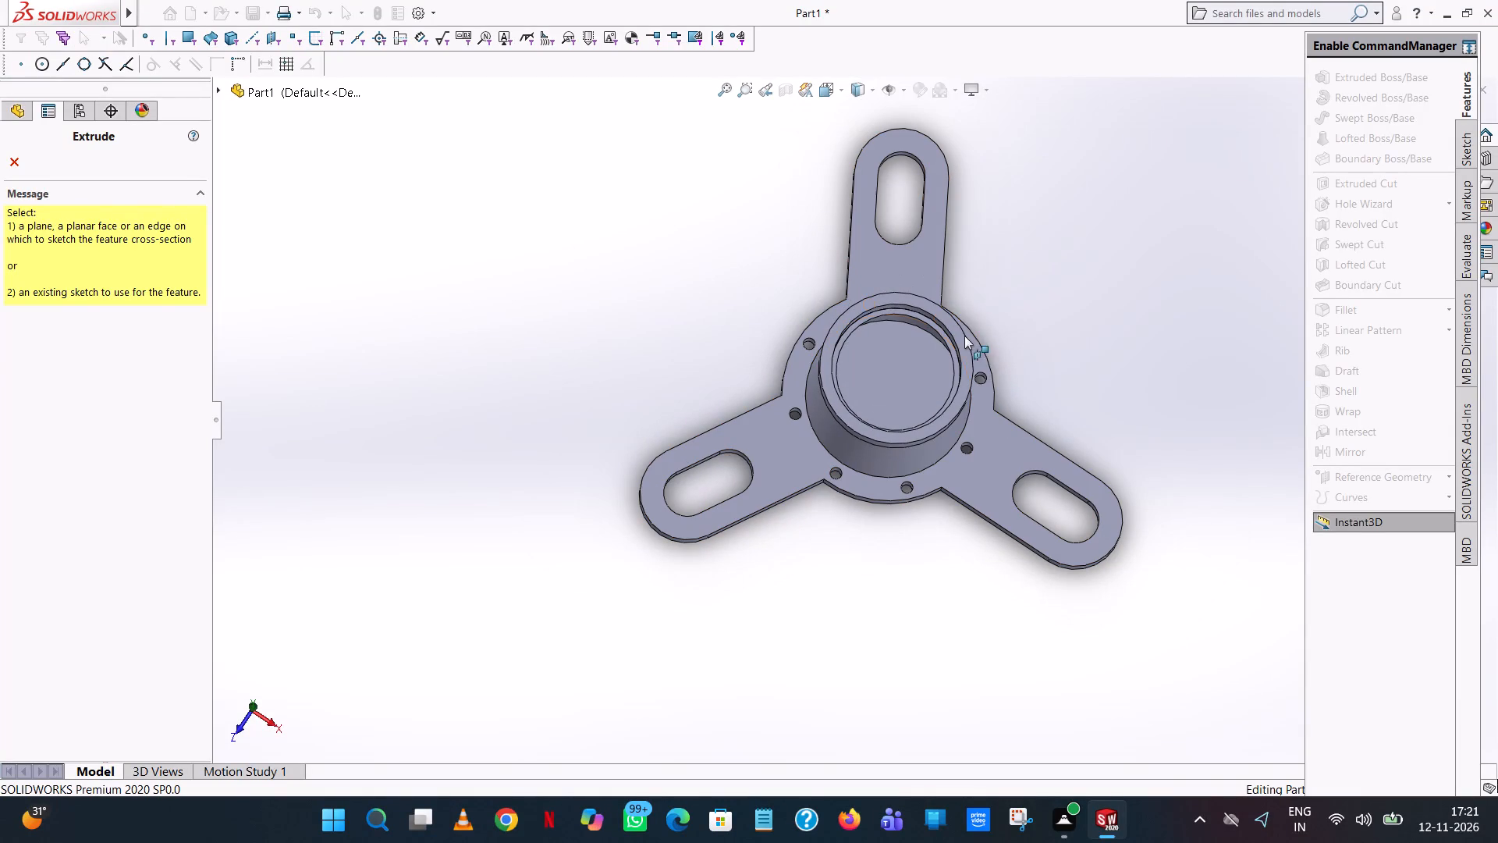
left_click(962, 341)
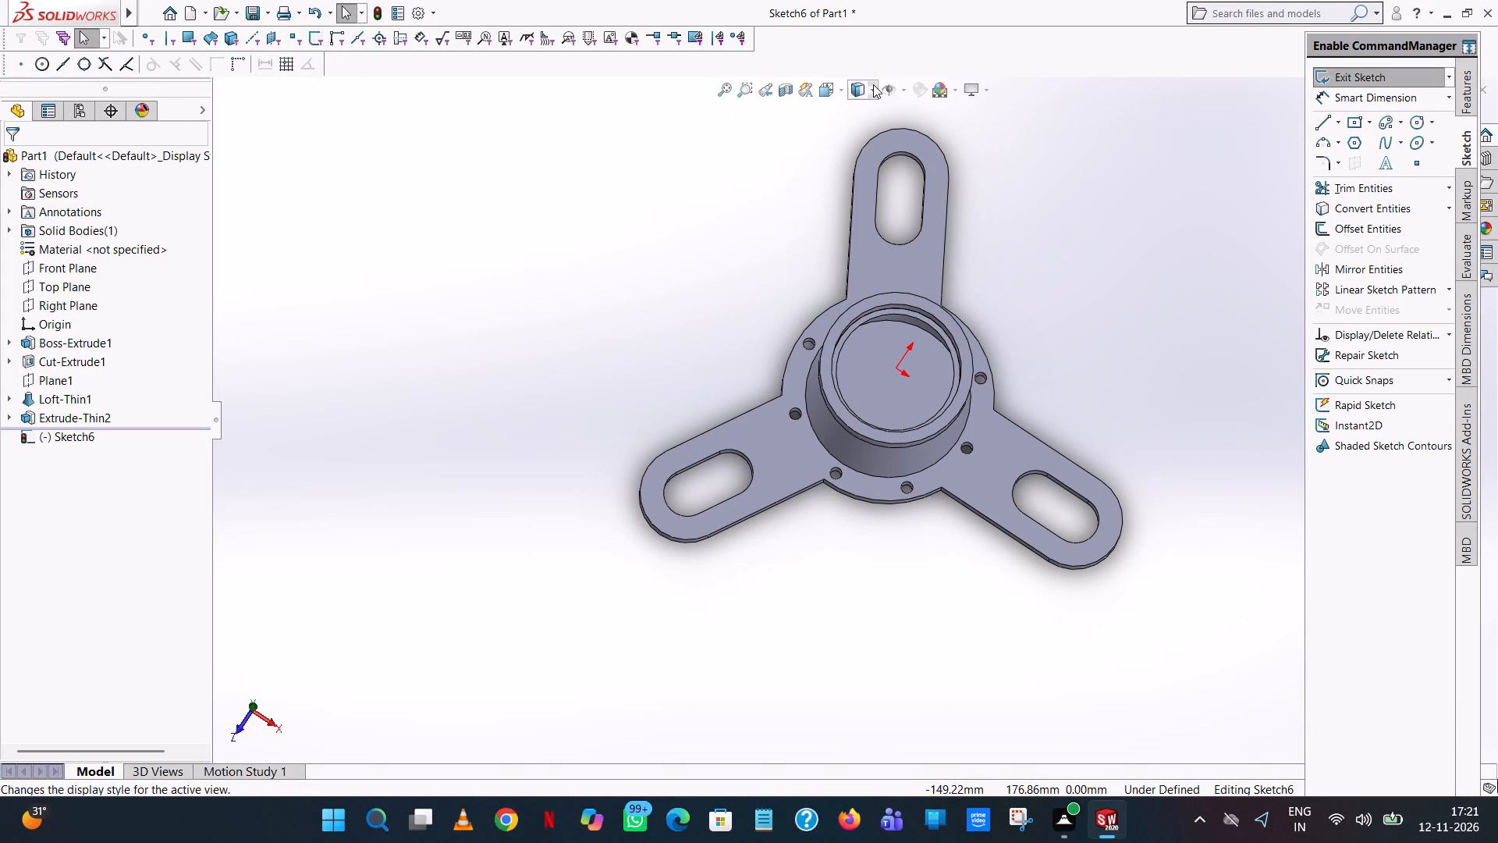
left_click(843, 90)
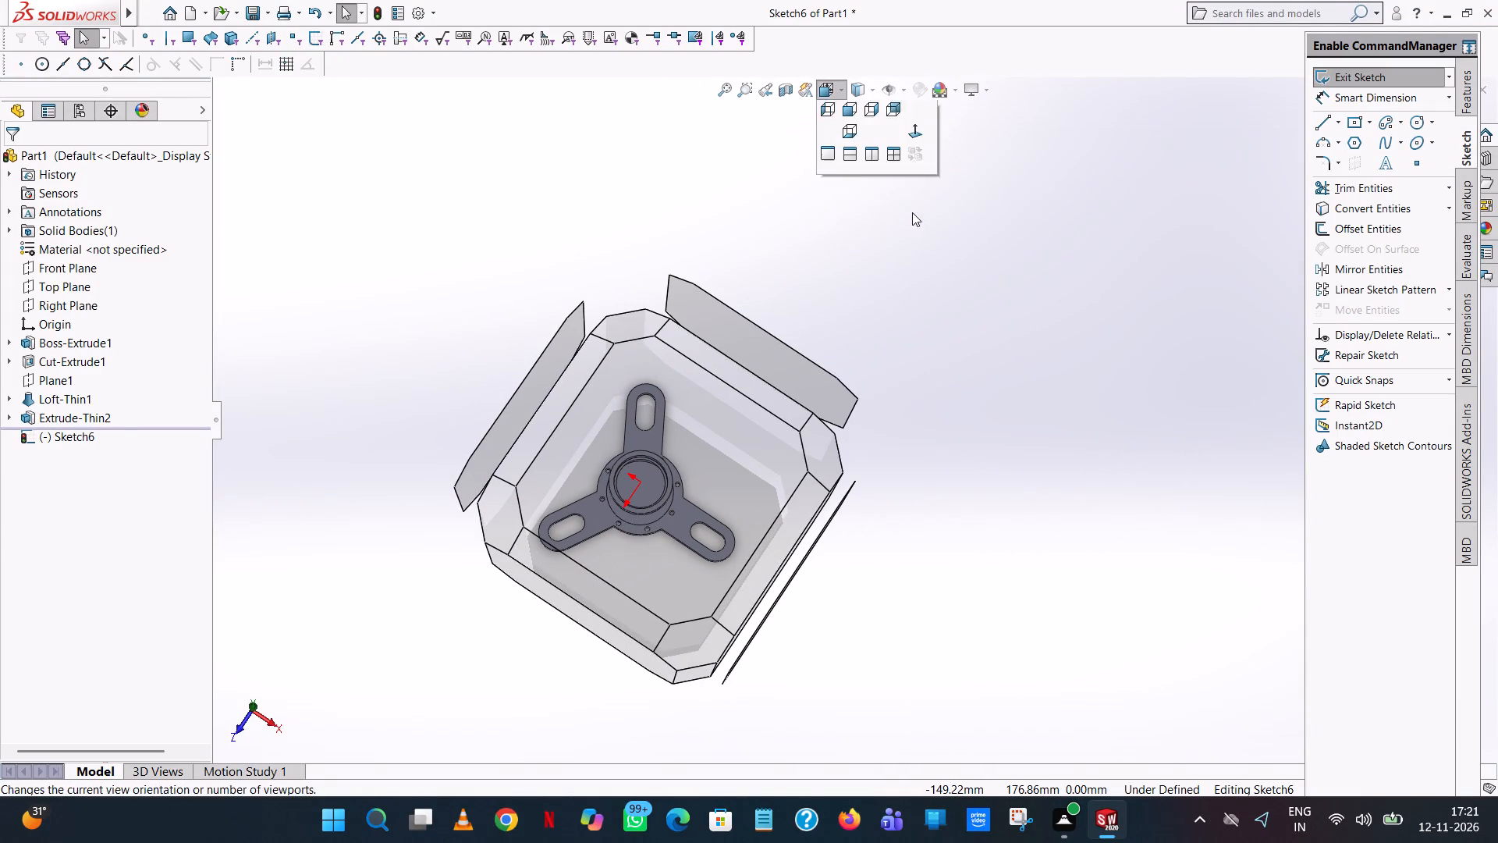
left_click(923, 177)
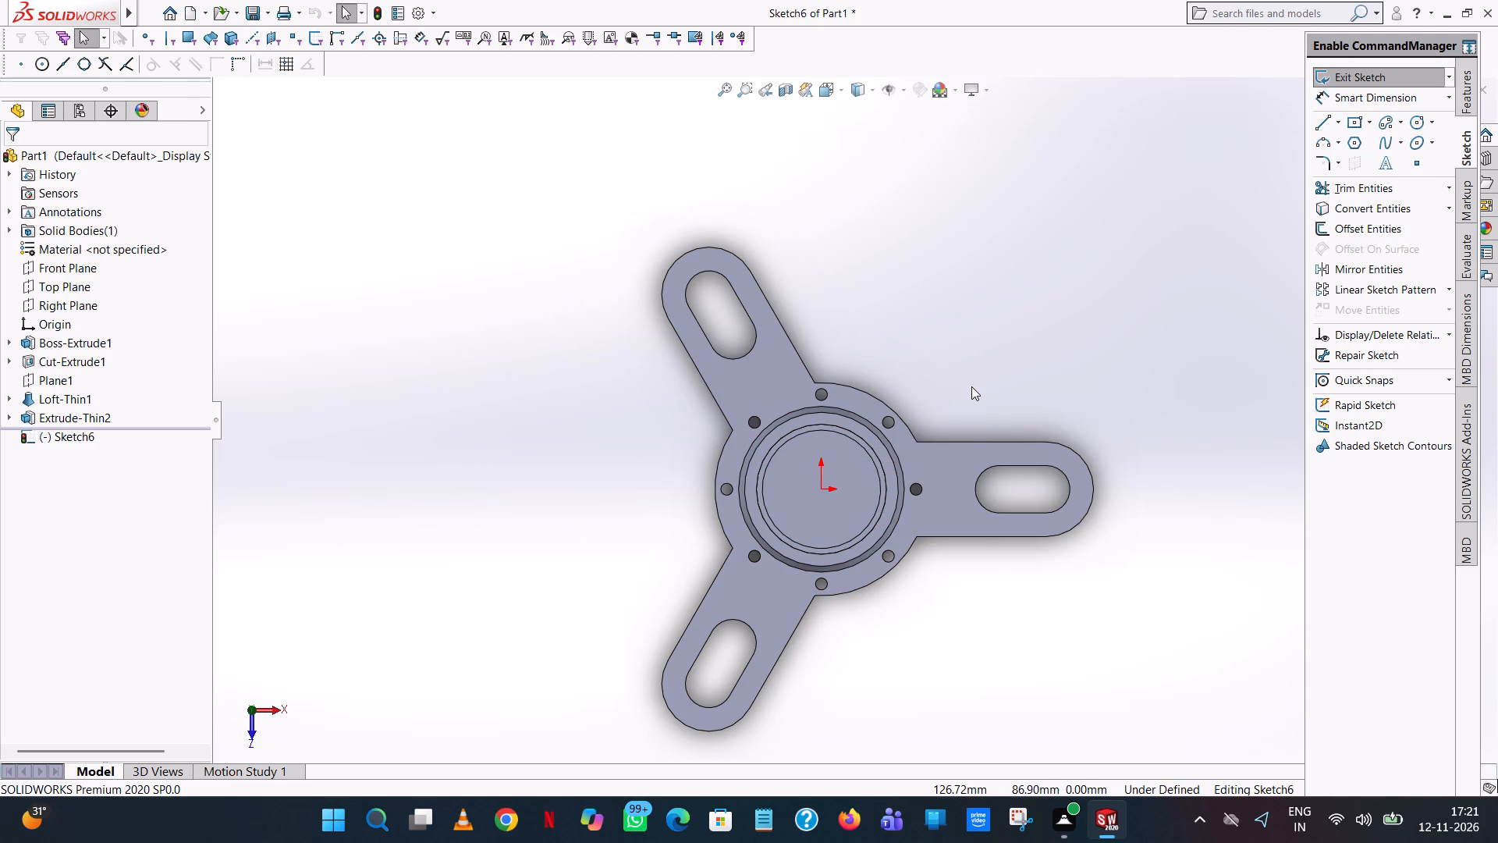
Sketch a guide line about 127 mm long at 45° from the origin, passing over the flange's diagonal bolt hole.
scroll(882, 458, "down", 4)
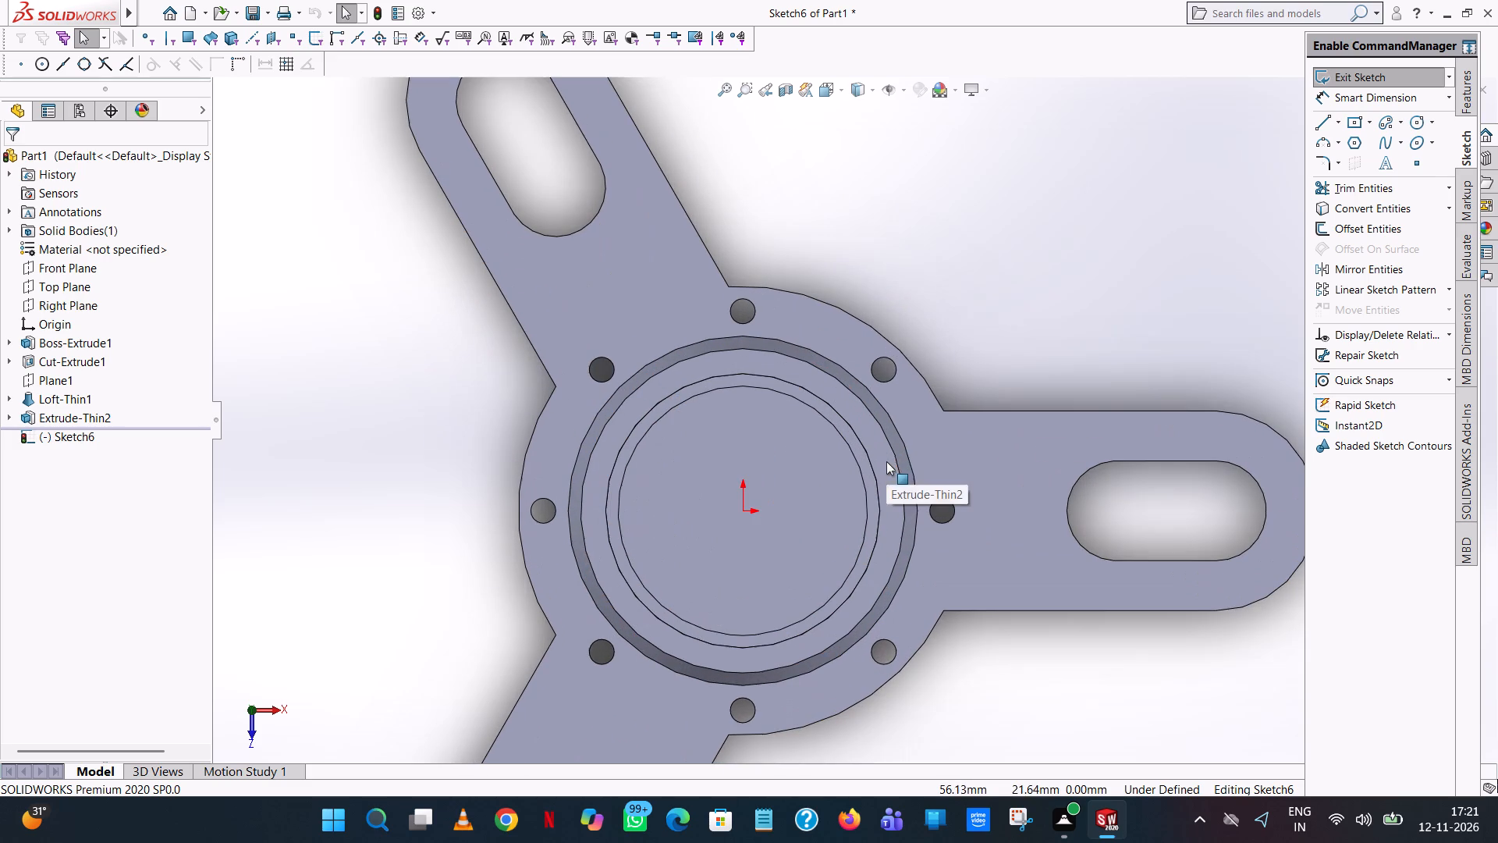
left_click(1317, 134)
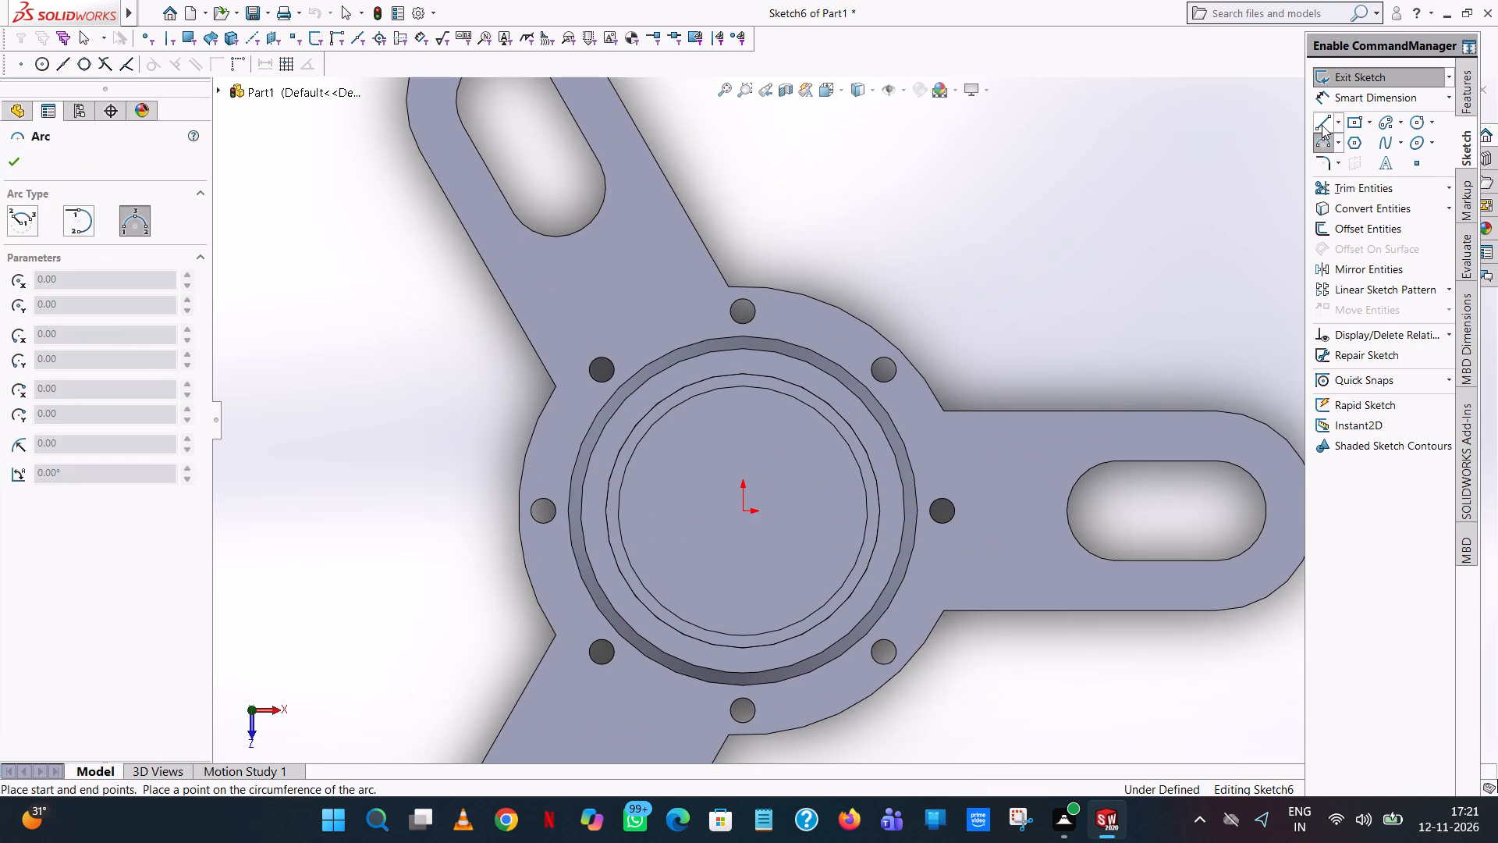
left_click(1322, 125)
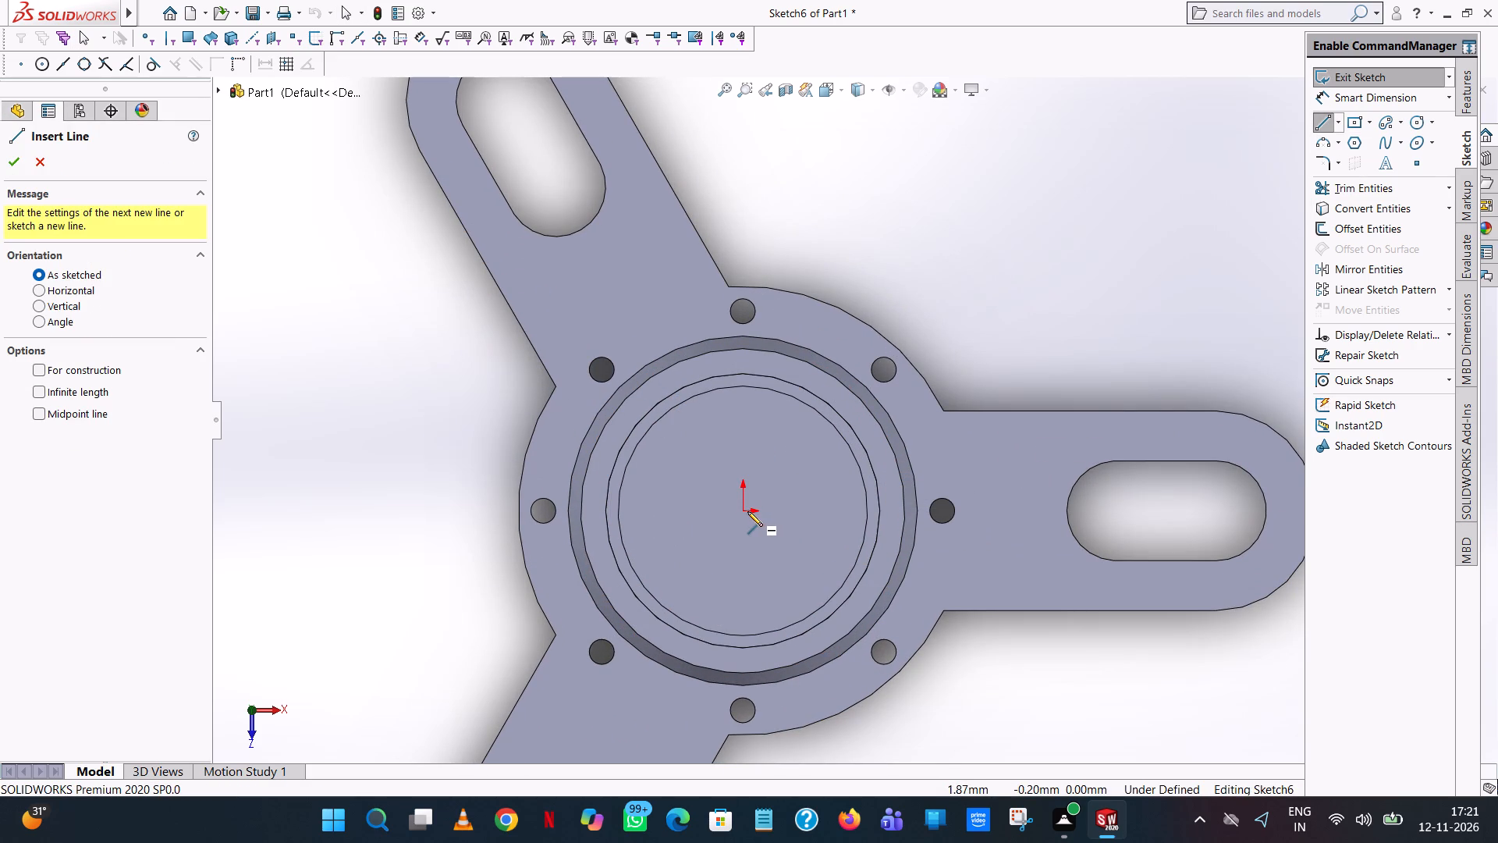
left_click(747, 511)
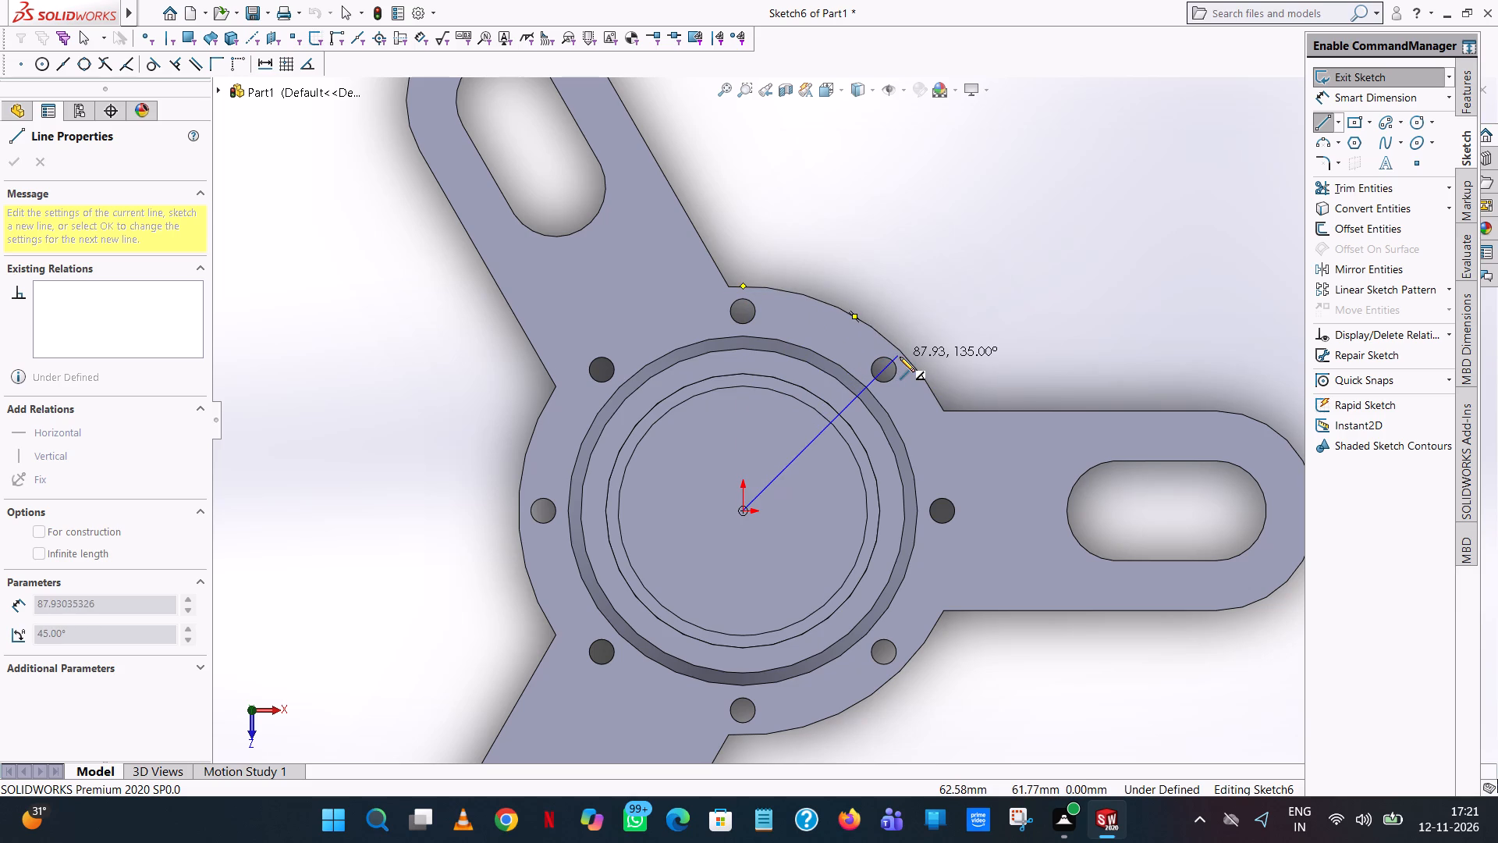
left_click(965, 290)
right_click(965, 290)
left_click(992, 306)
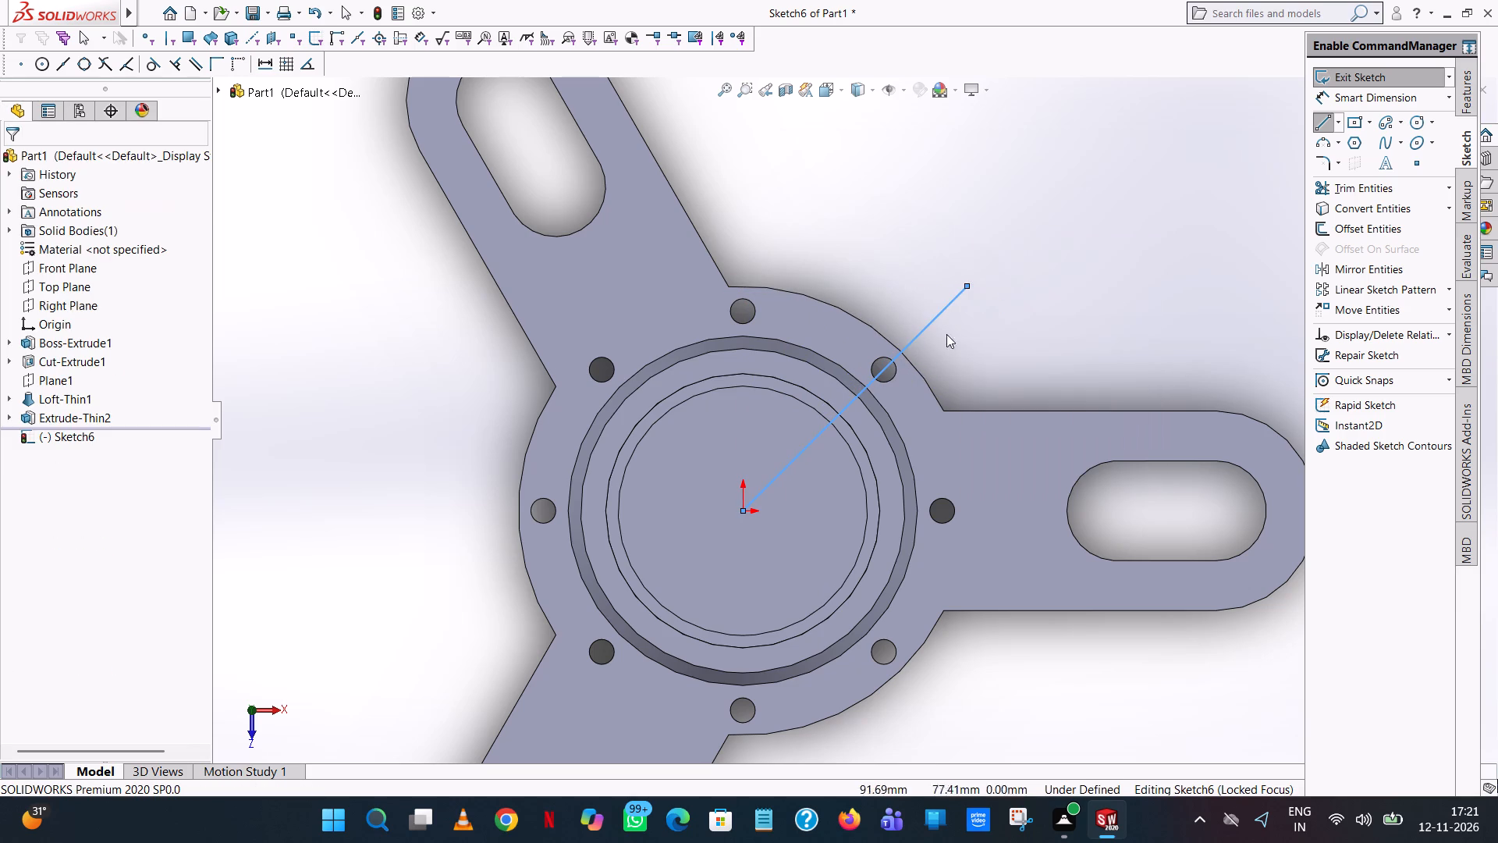
left_click(881, 375)
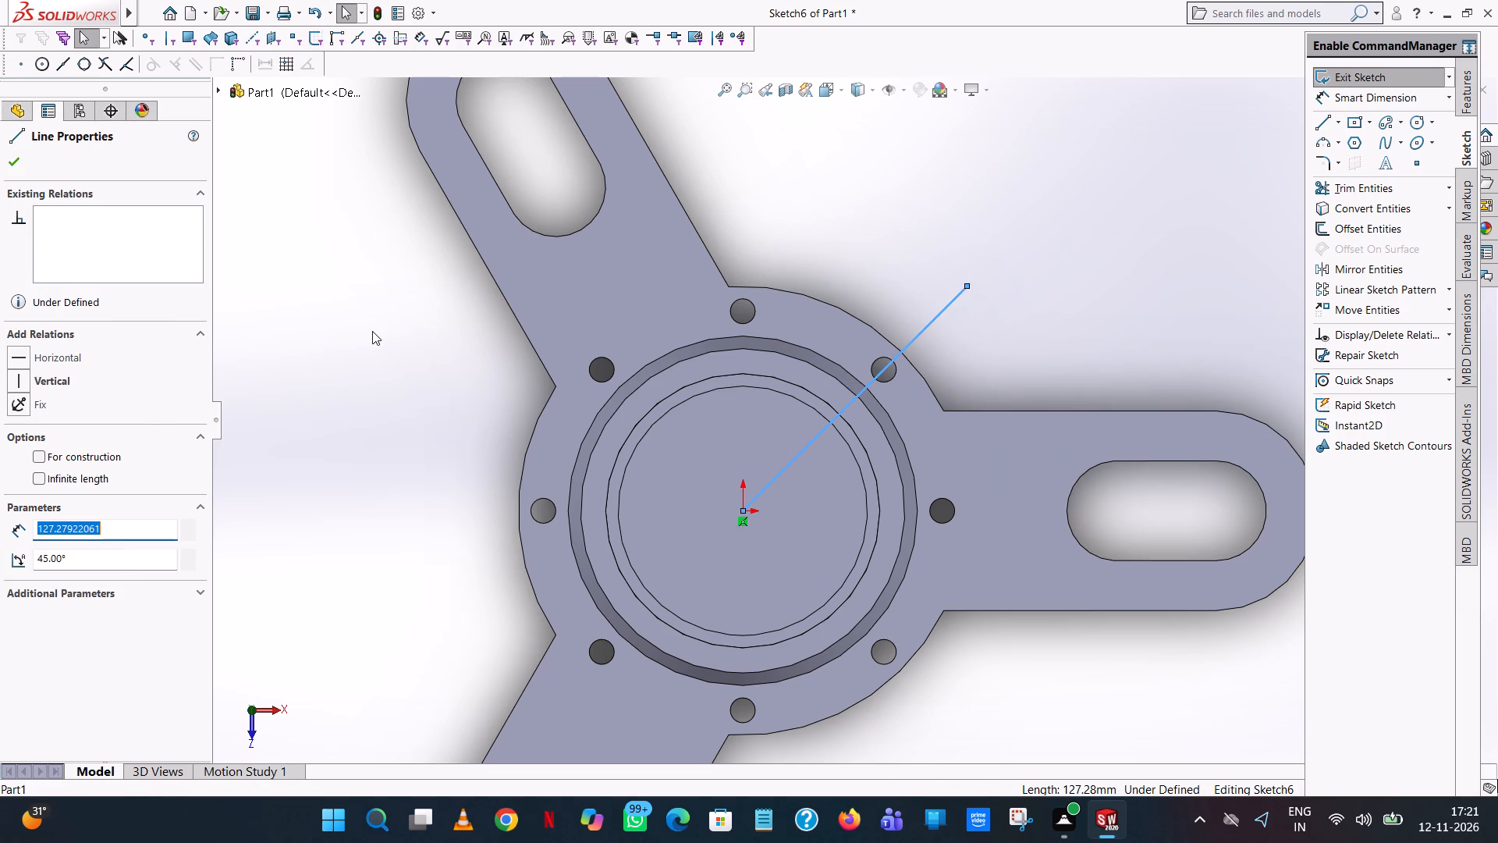
left_click(372, 331)
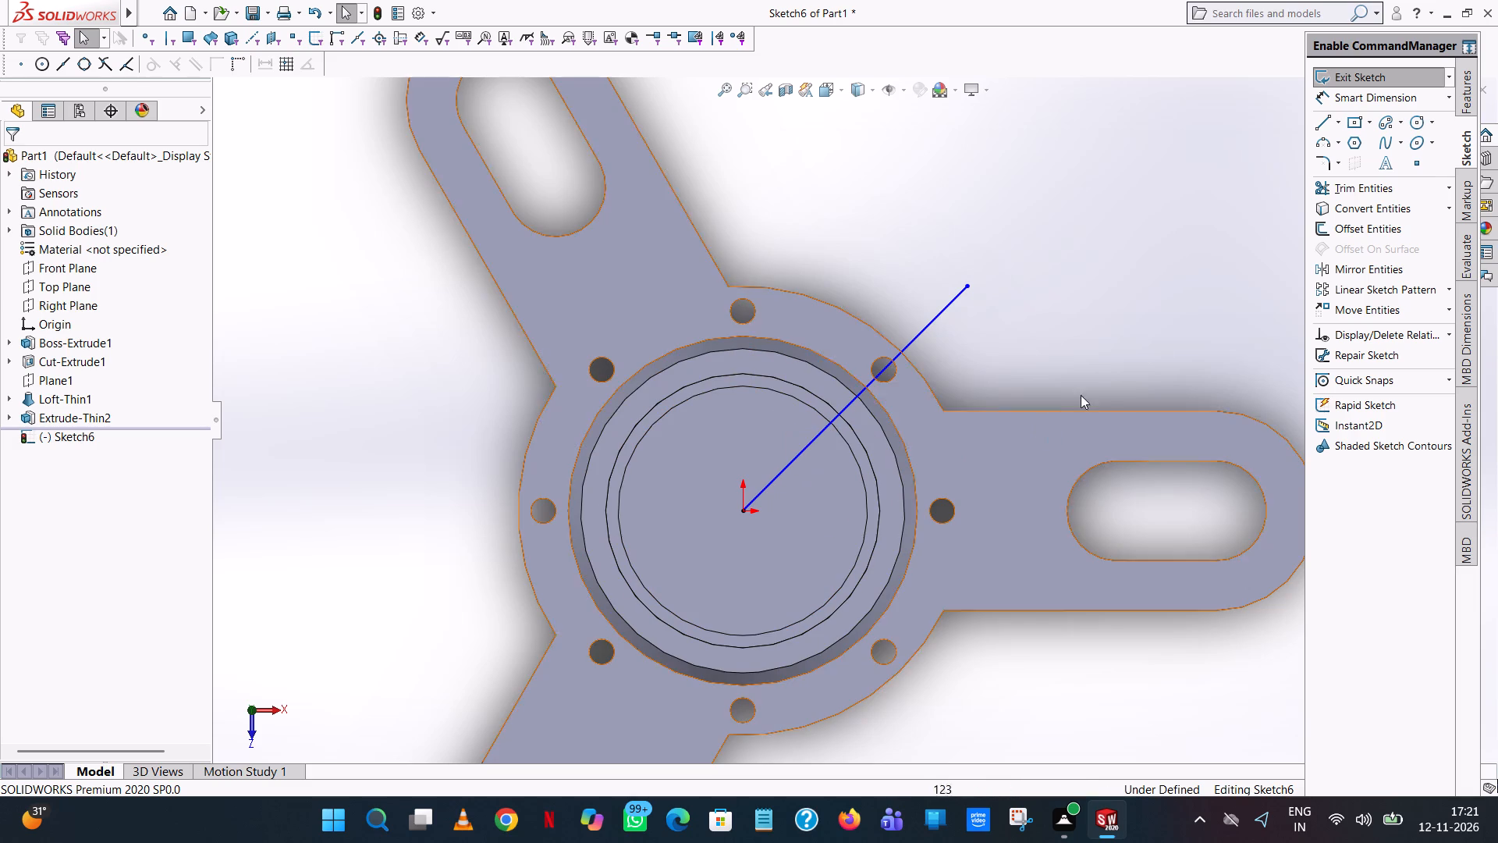
Sketch a horizontal guide line of 86/2 mm from the origin and a vertical line of 86/2 mm up from its end.
left_click(1321, 119)
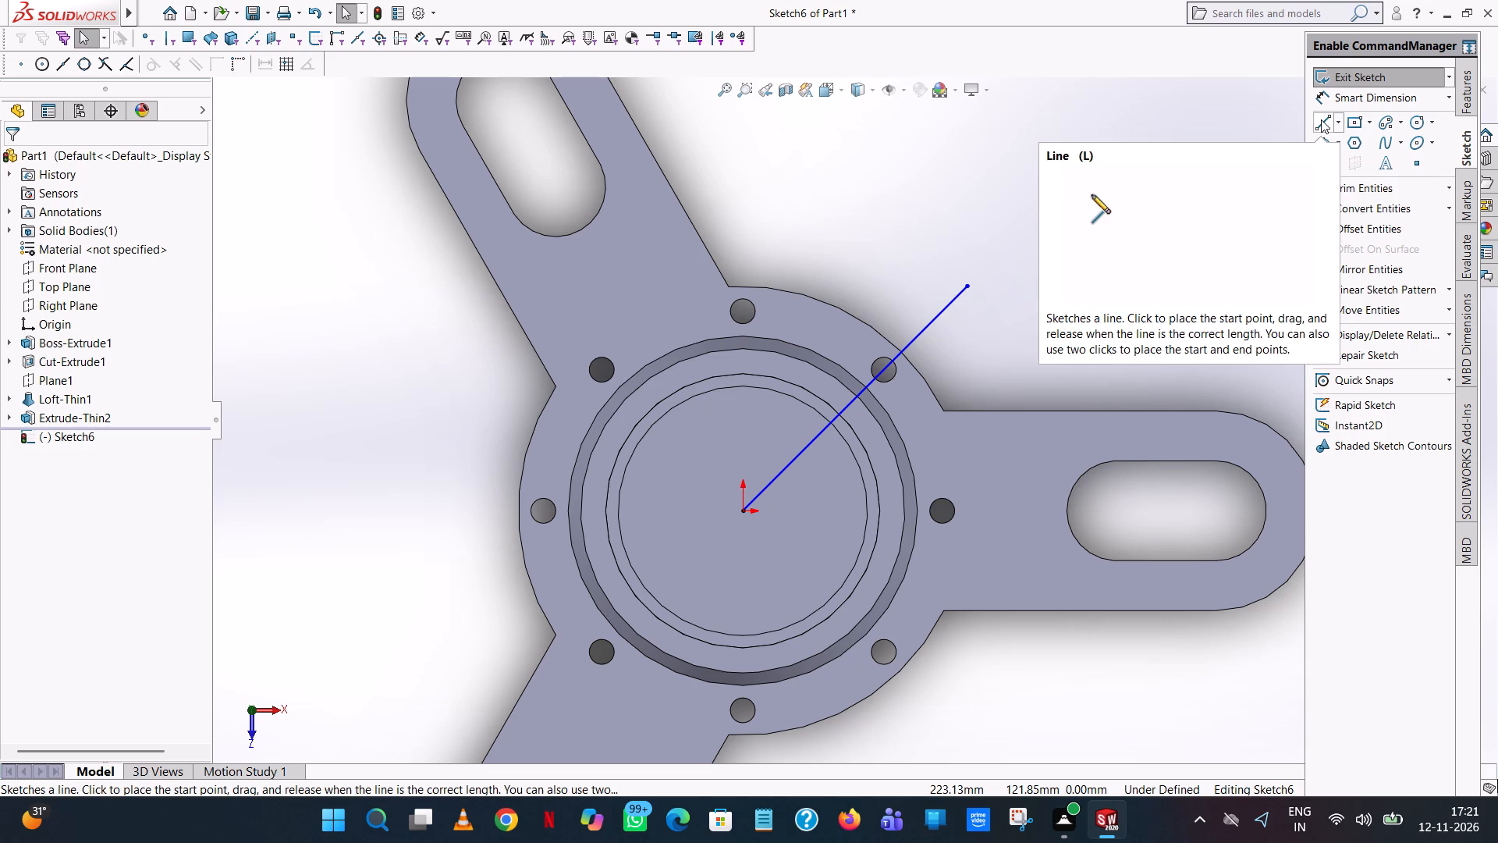
left_click(742, 510)
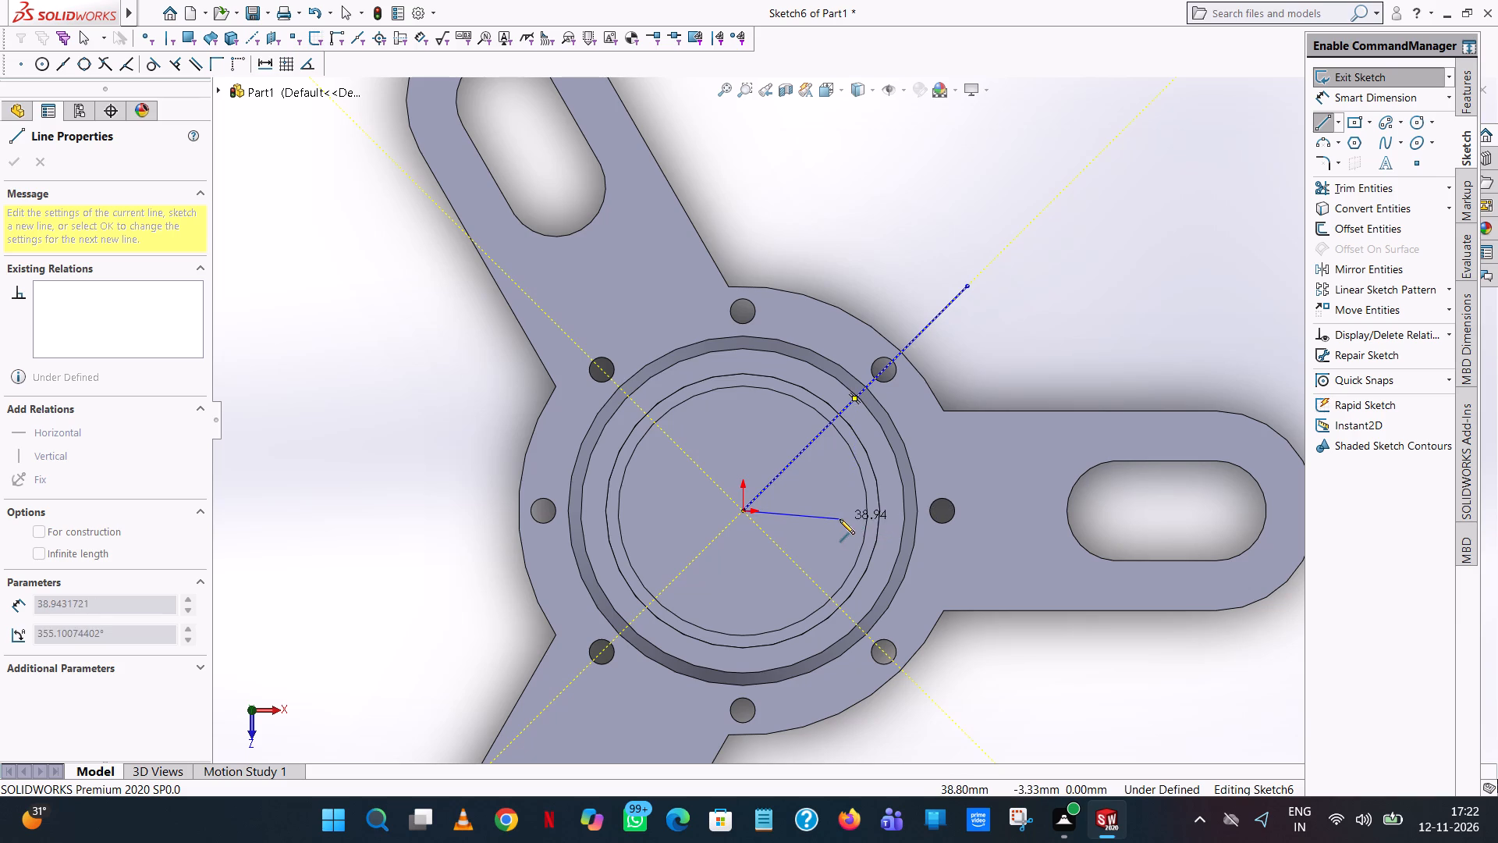
left_click(852, 511)
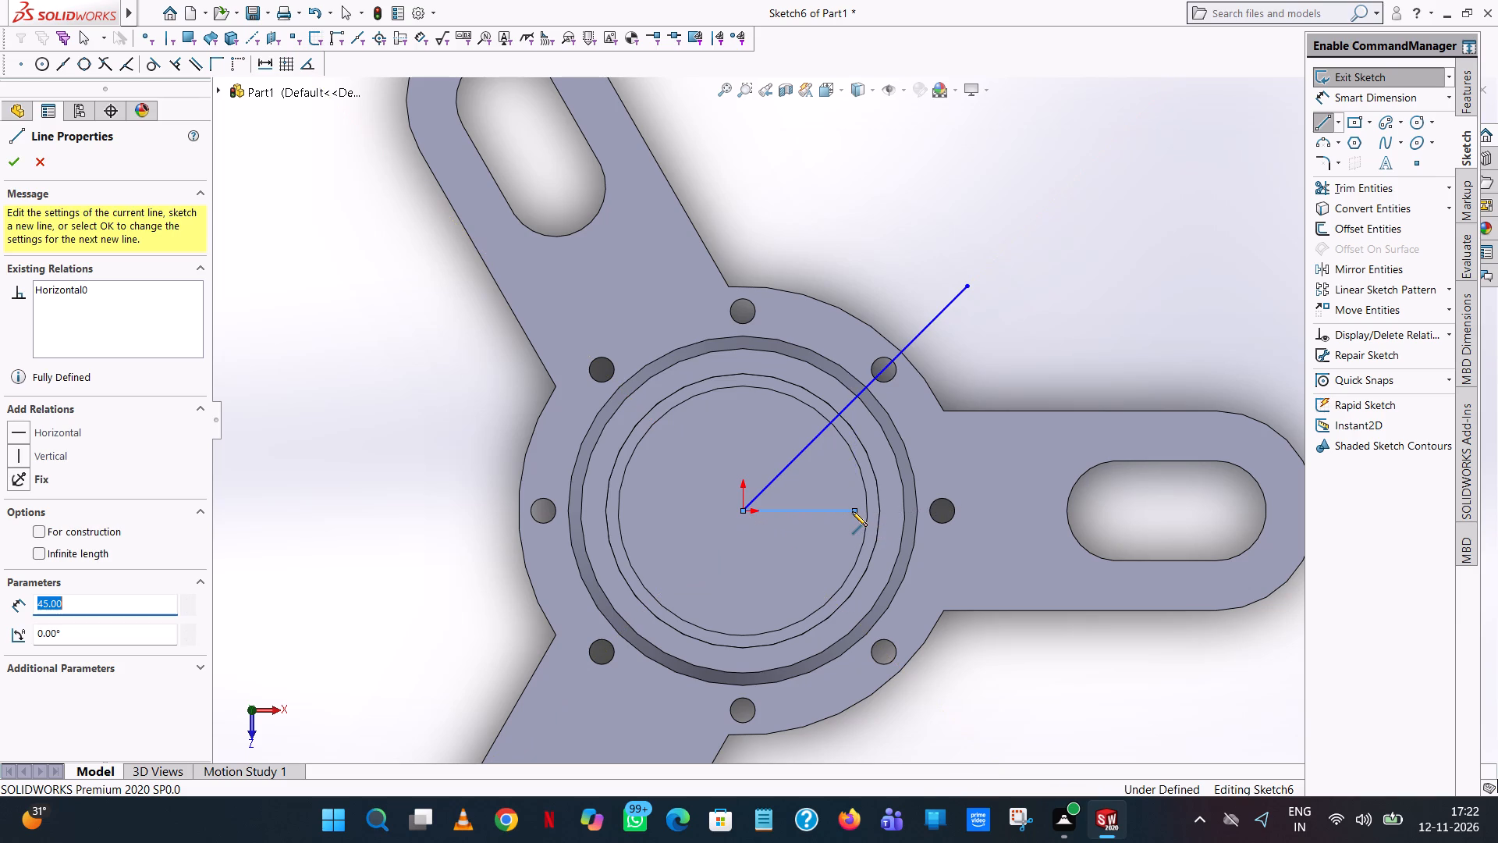
type("86/2")
key("Return")
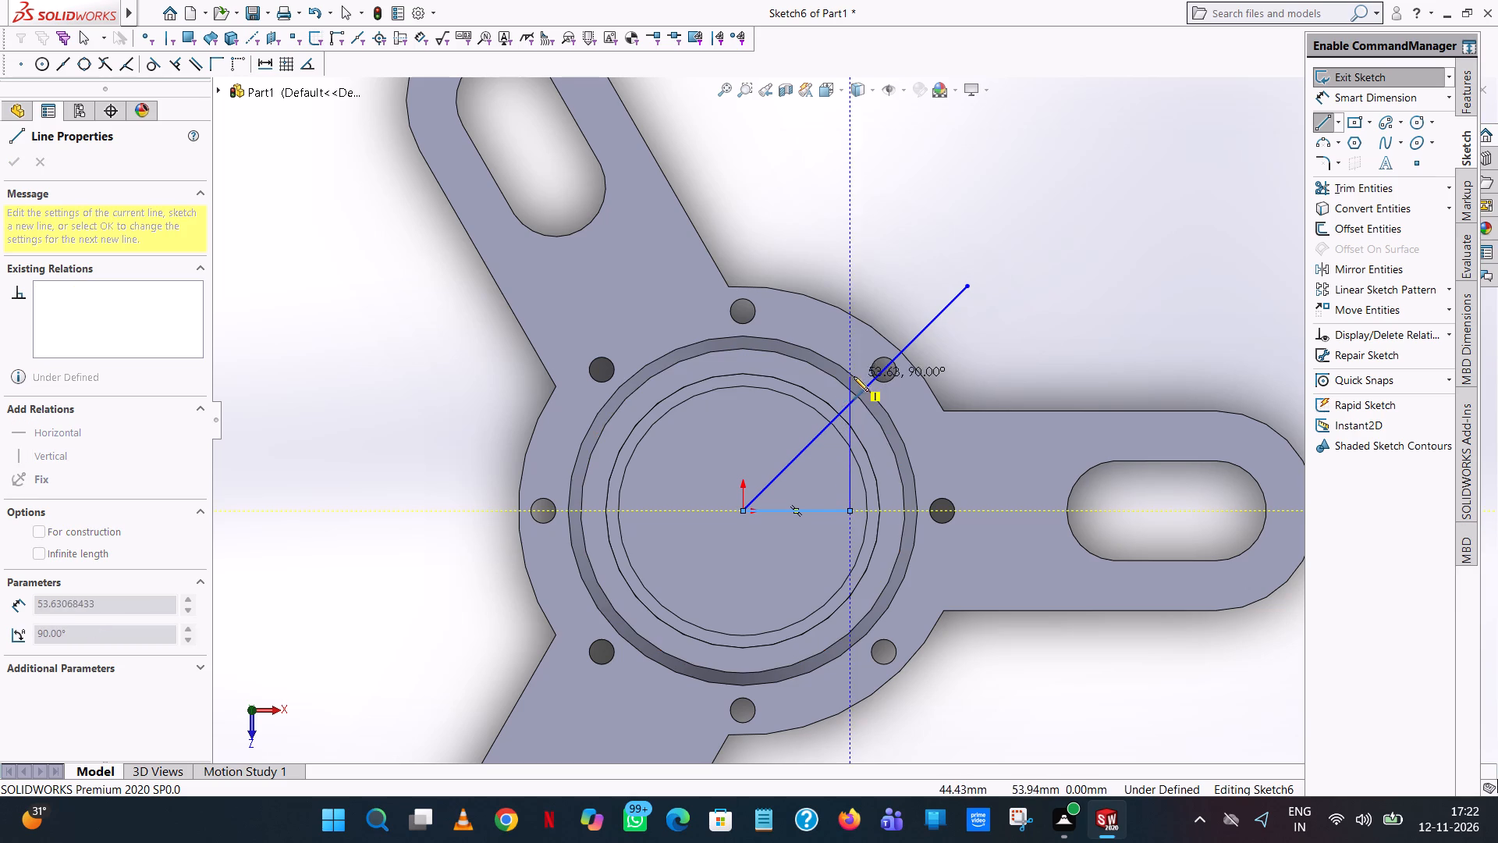
left_click(850, 333)
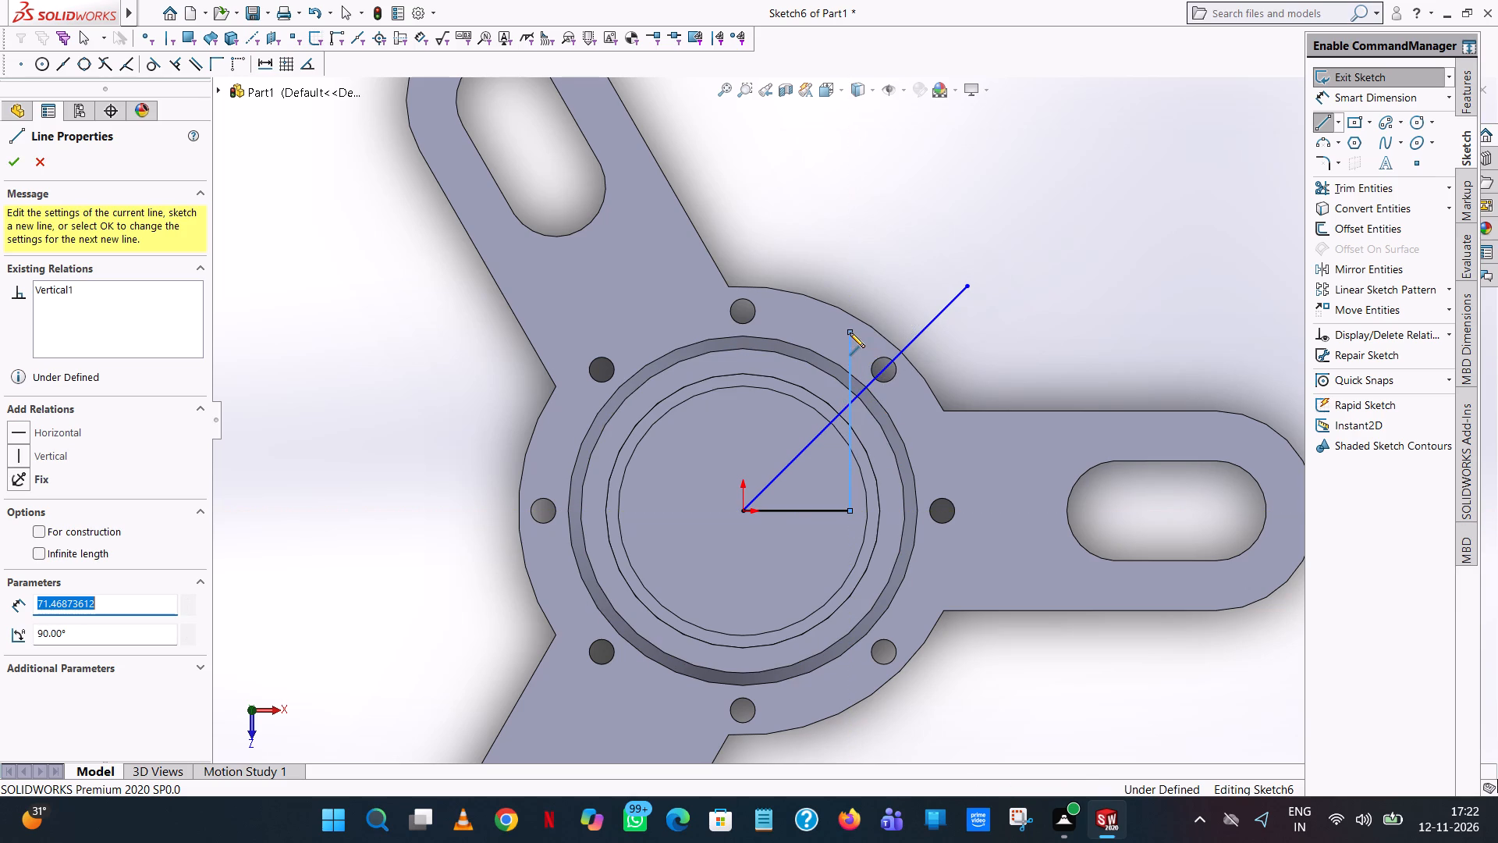
type("86/2")
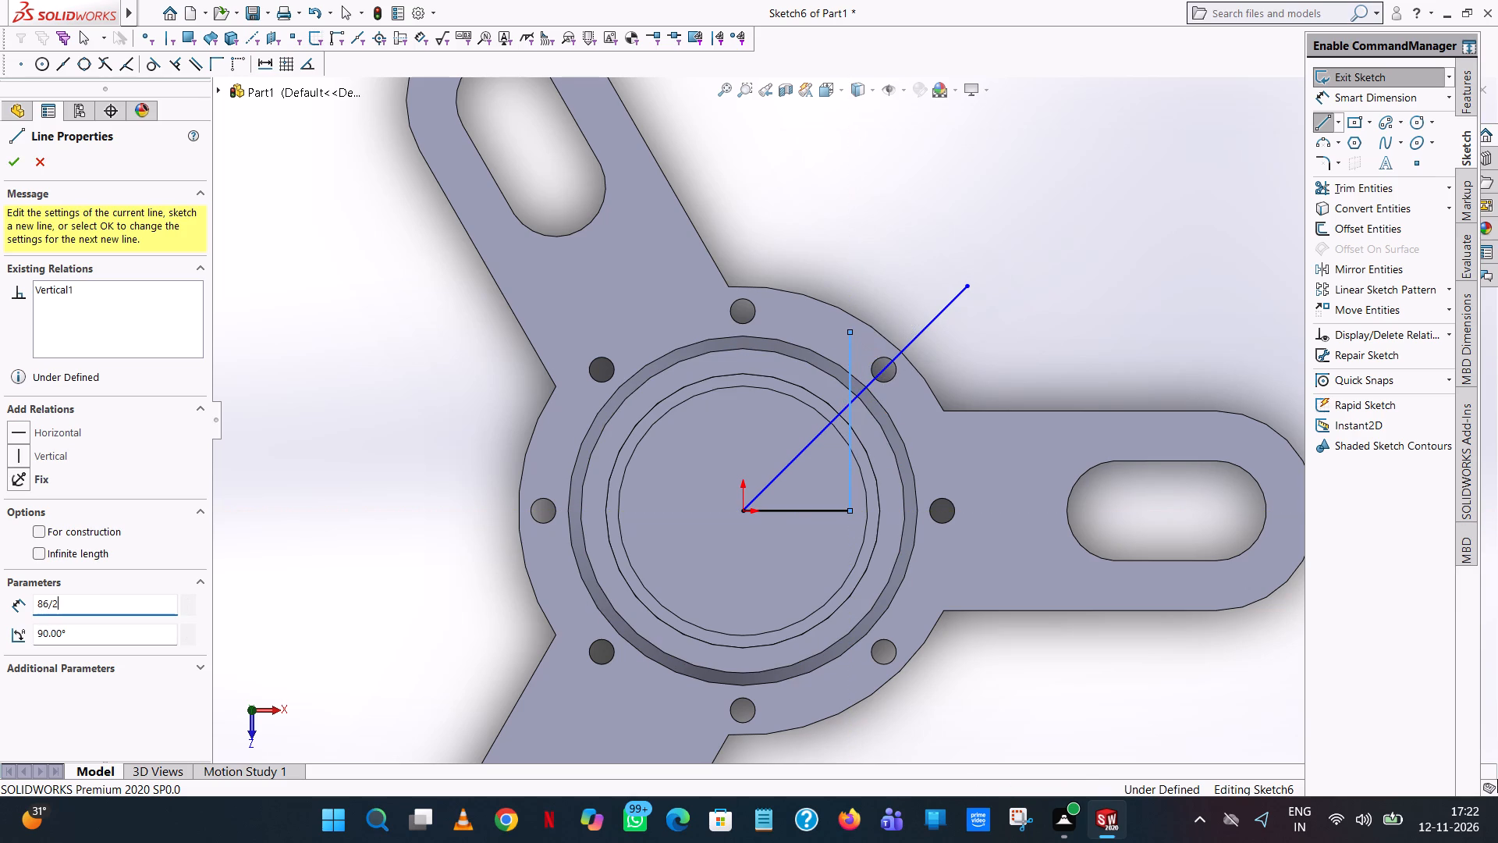
key("Return")
right_click(850, 333)
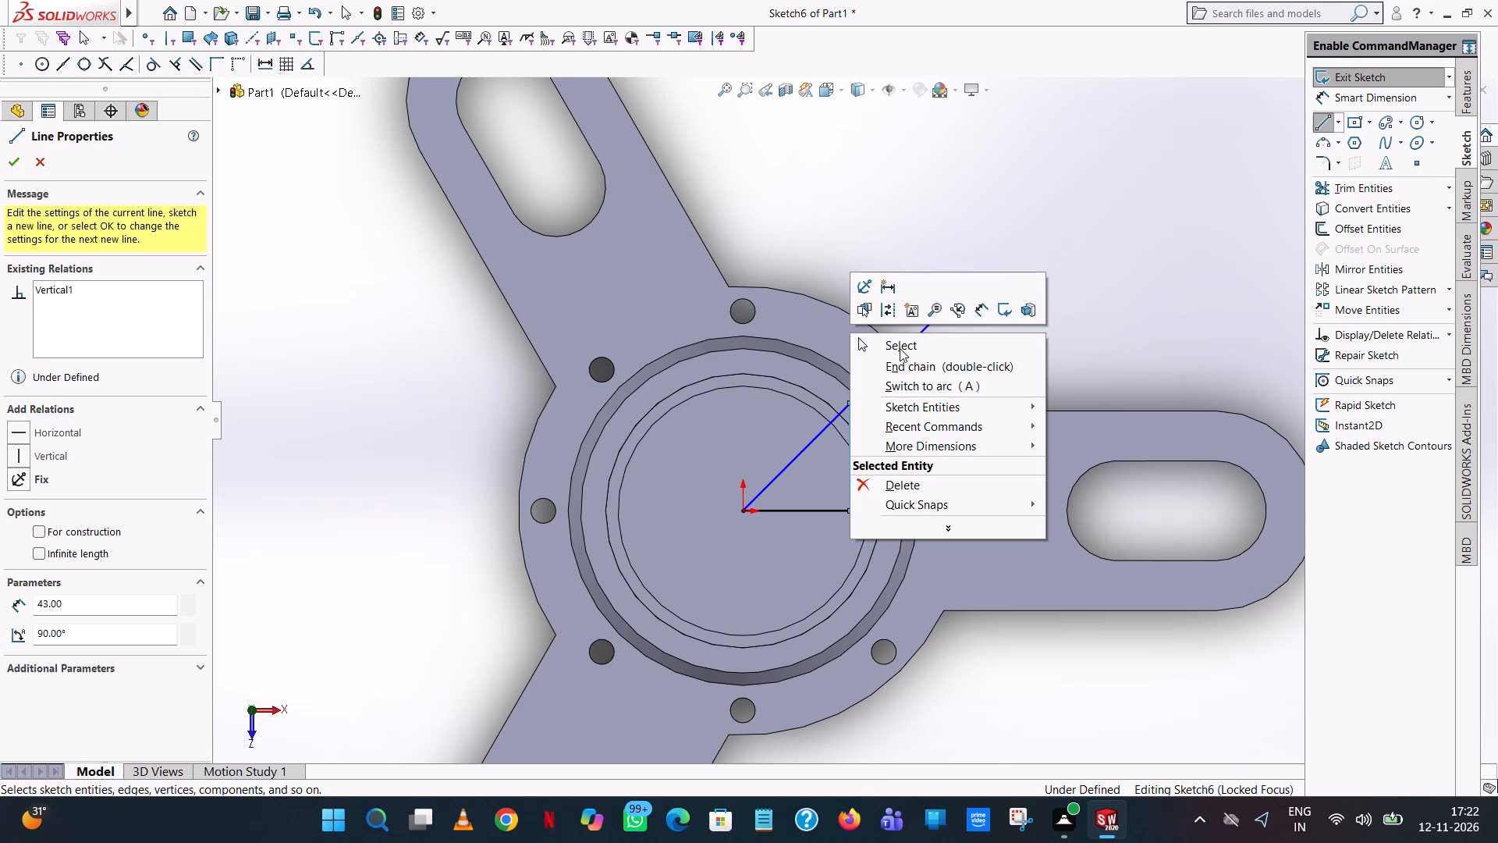
left_click(900, 348)
Draw a circle of 11 mm radius centred on the upper end of the vertical guide line.
scroll(857, 421, "down", 9)
scroll(814, 329, "down", 7)
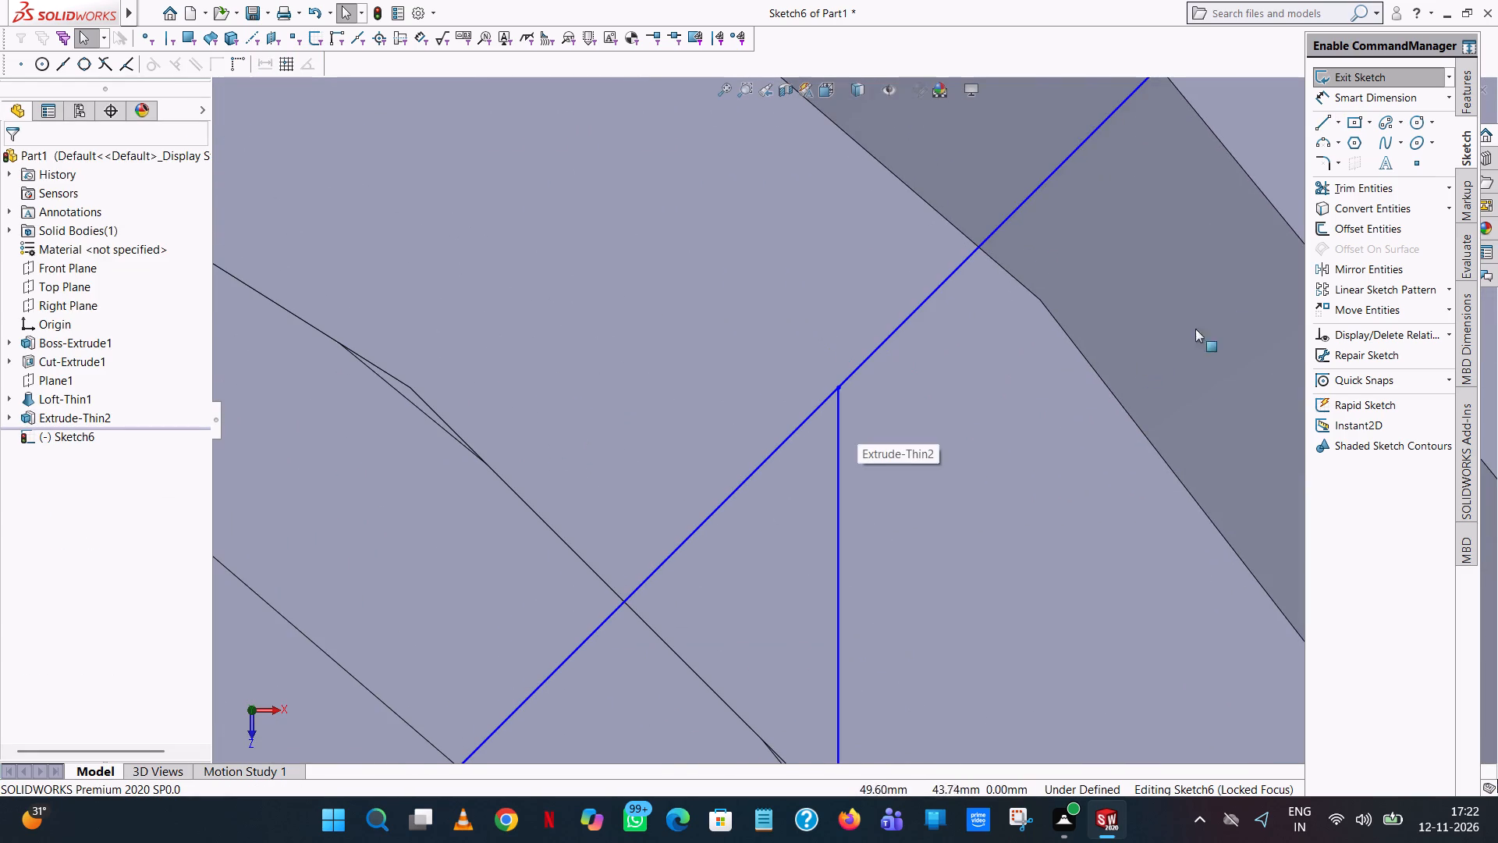
left_click(1420, 118)
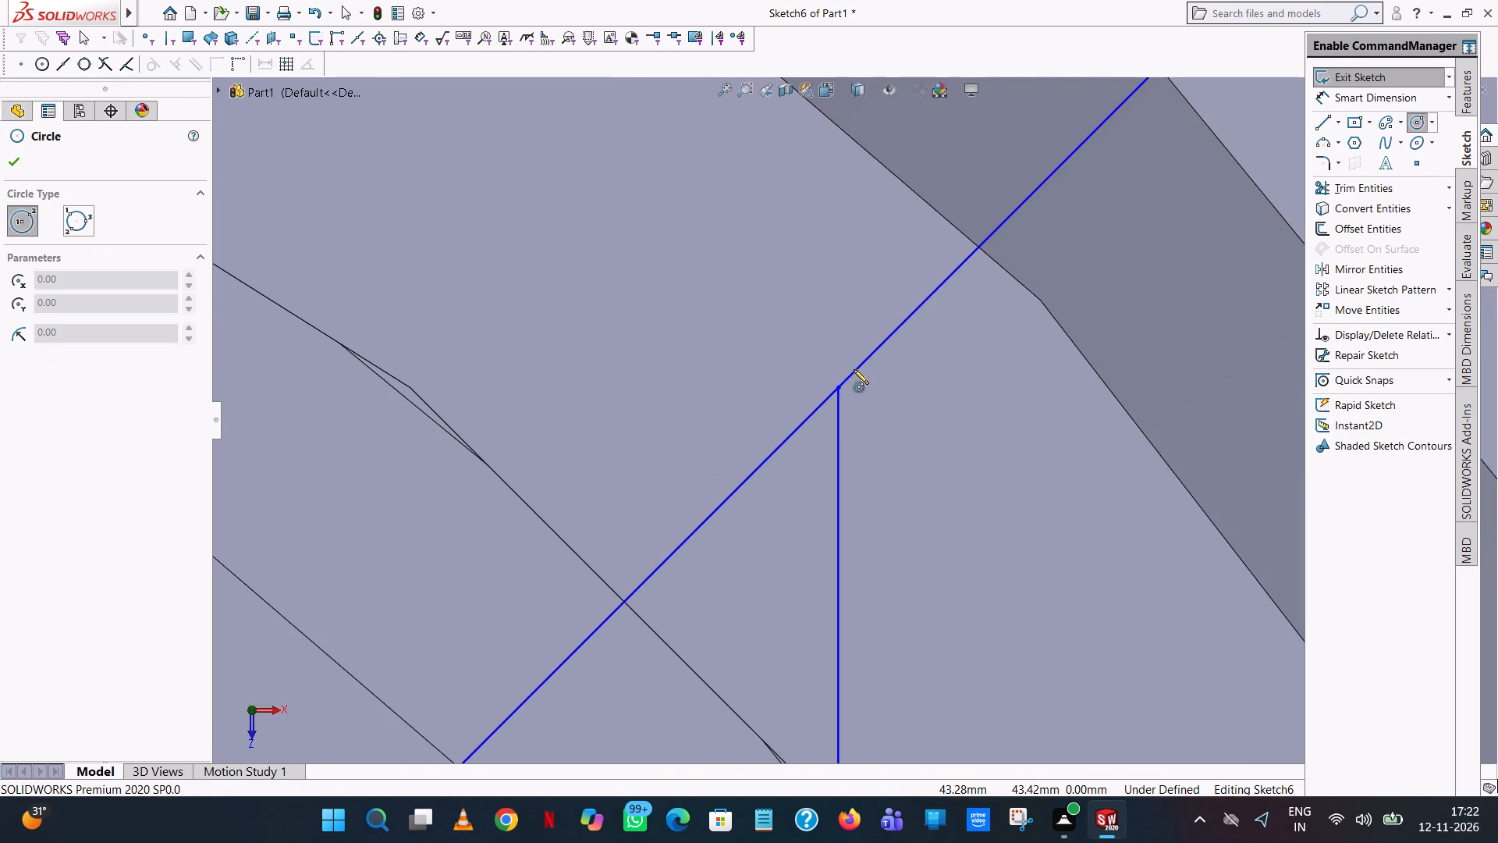
left_click(837, 388)
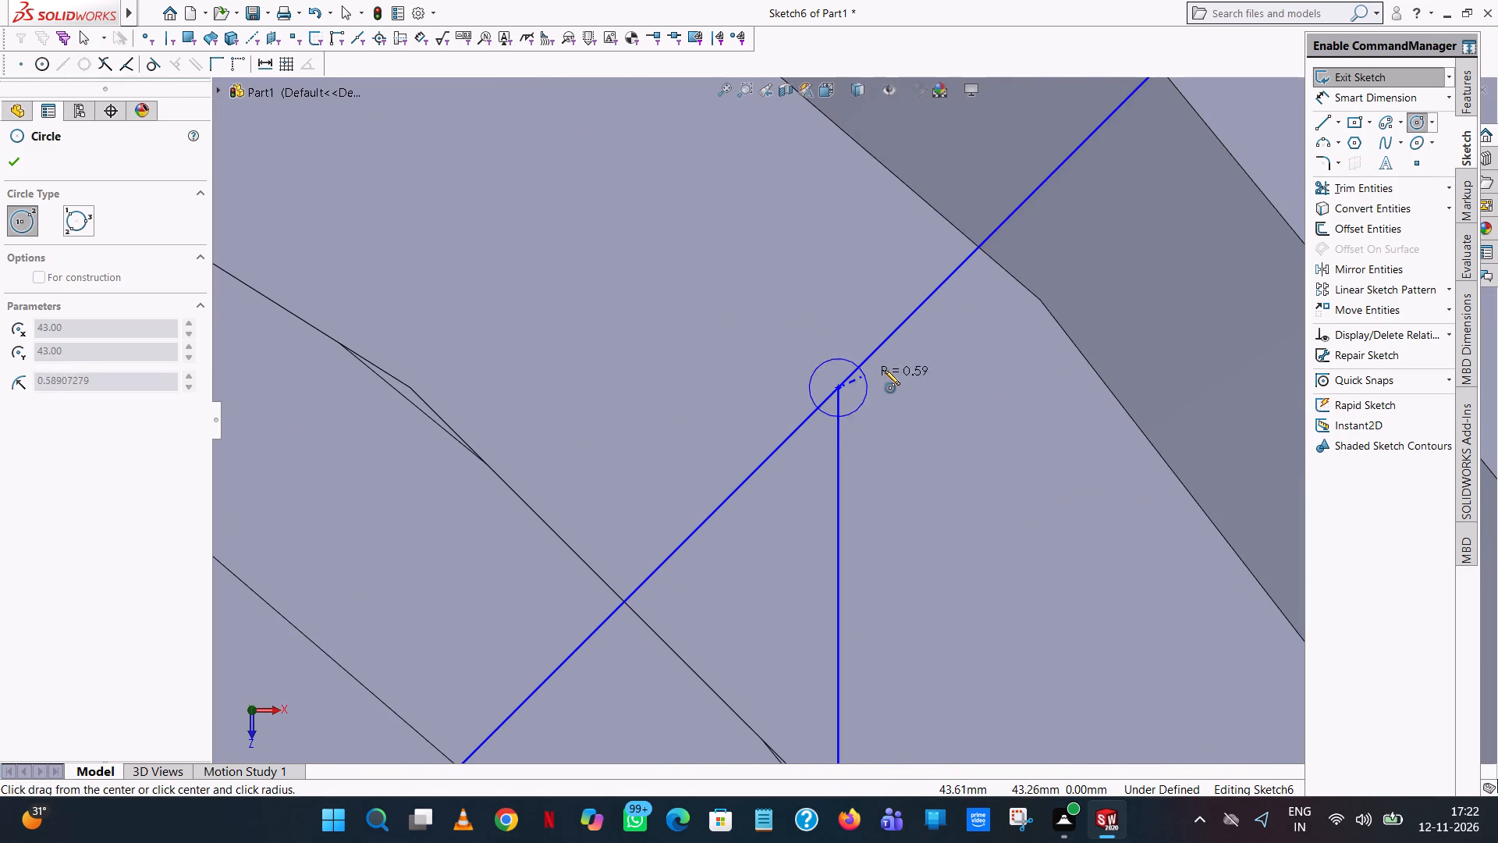
left_click(888, 369)
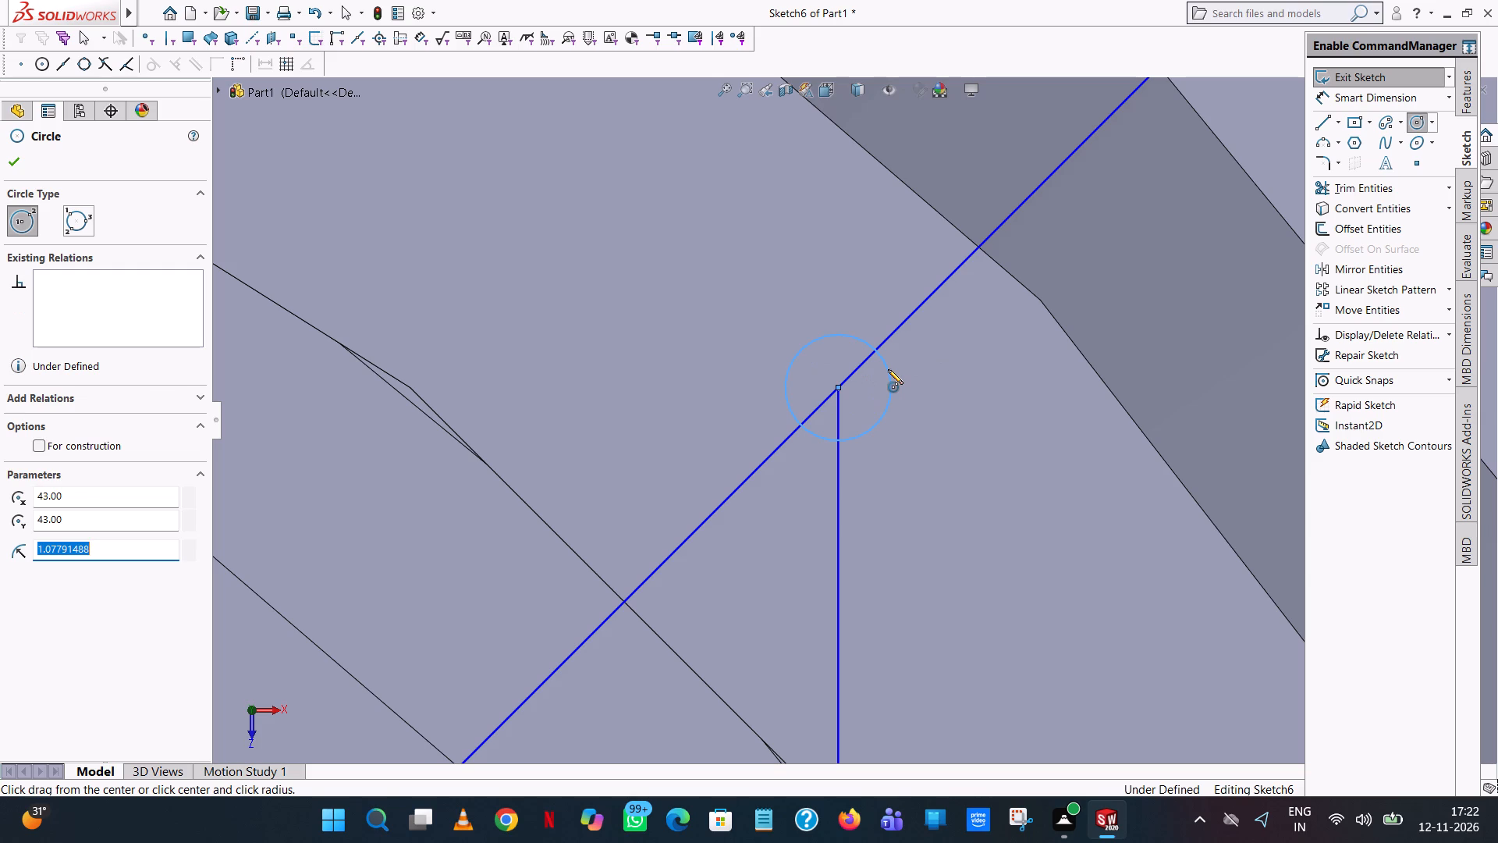
type("11")
key("Return")
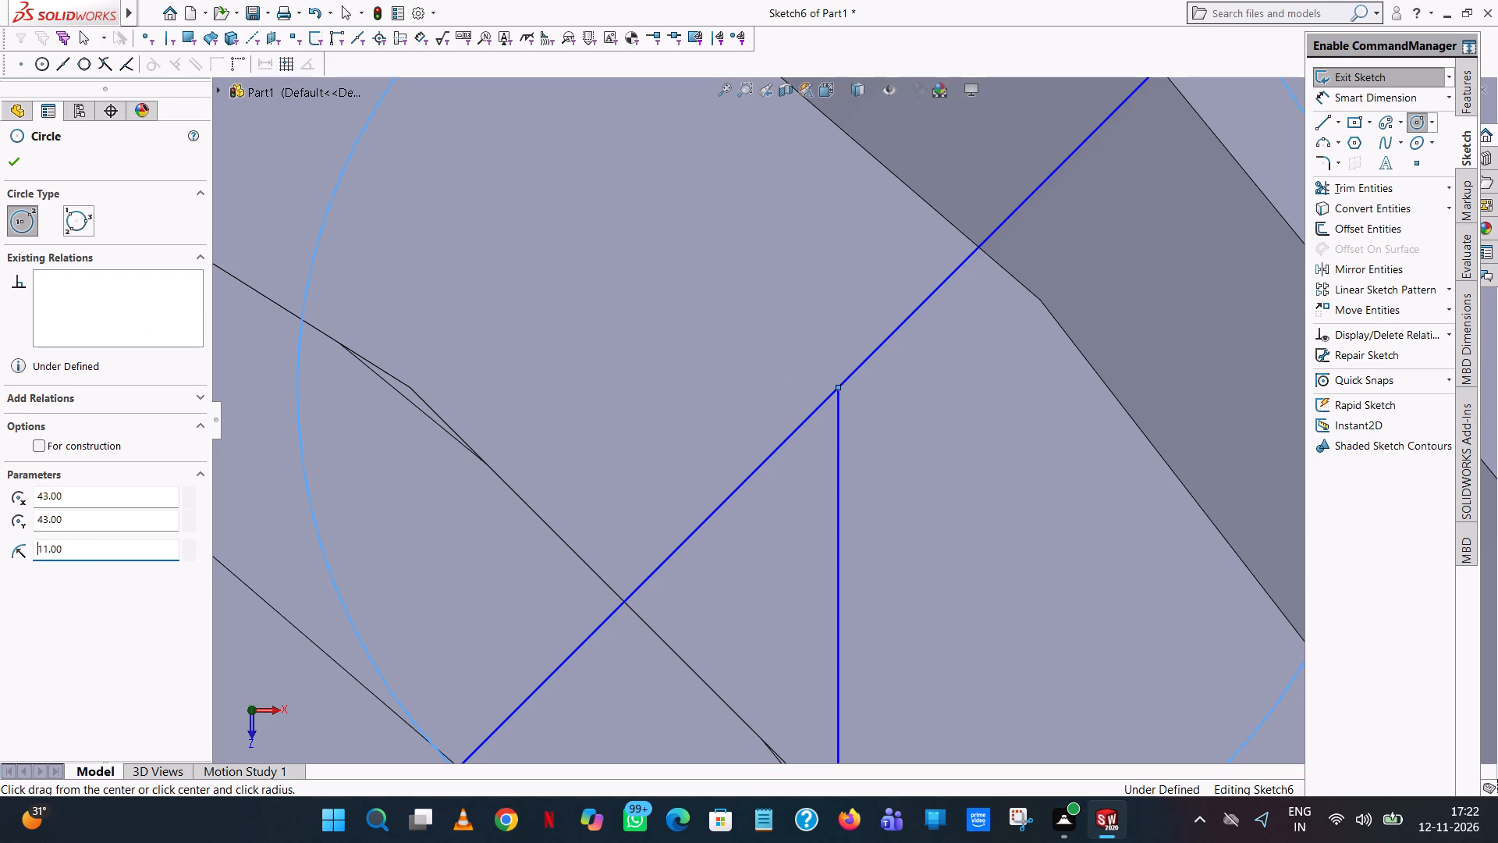
scroll(888, 369, "up", 9)
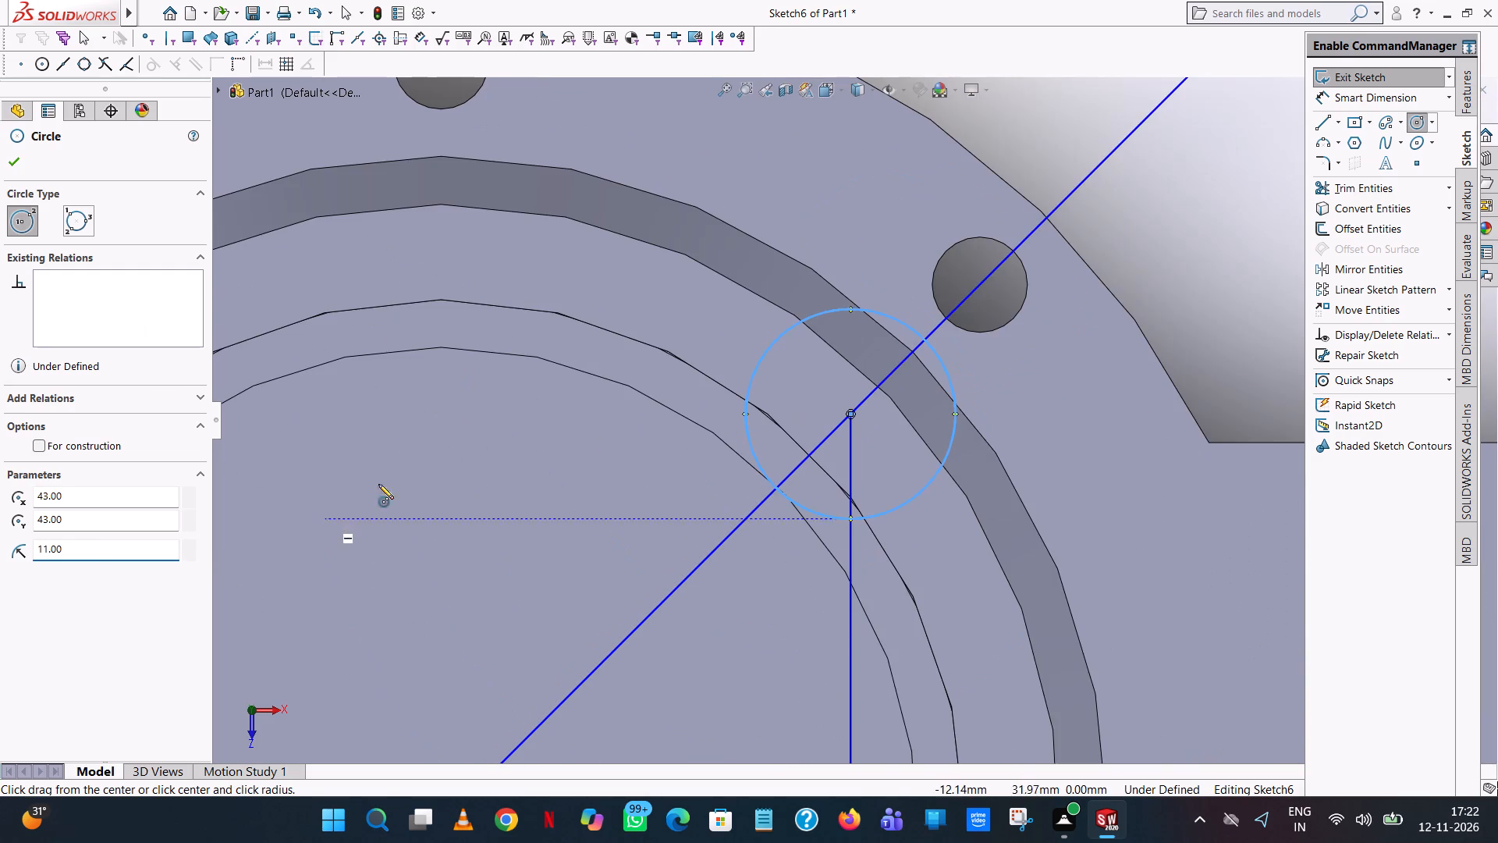
left_click(16, 165)
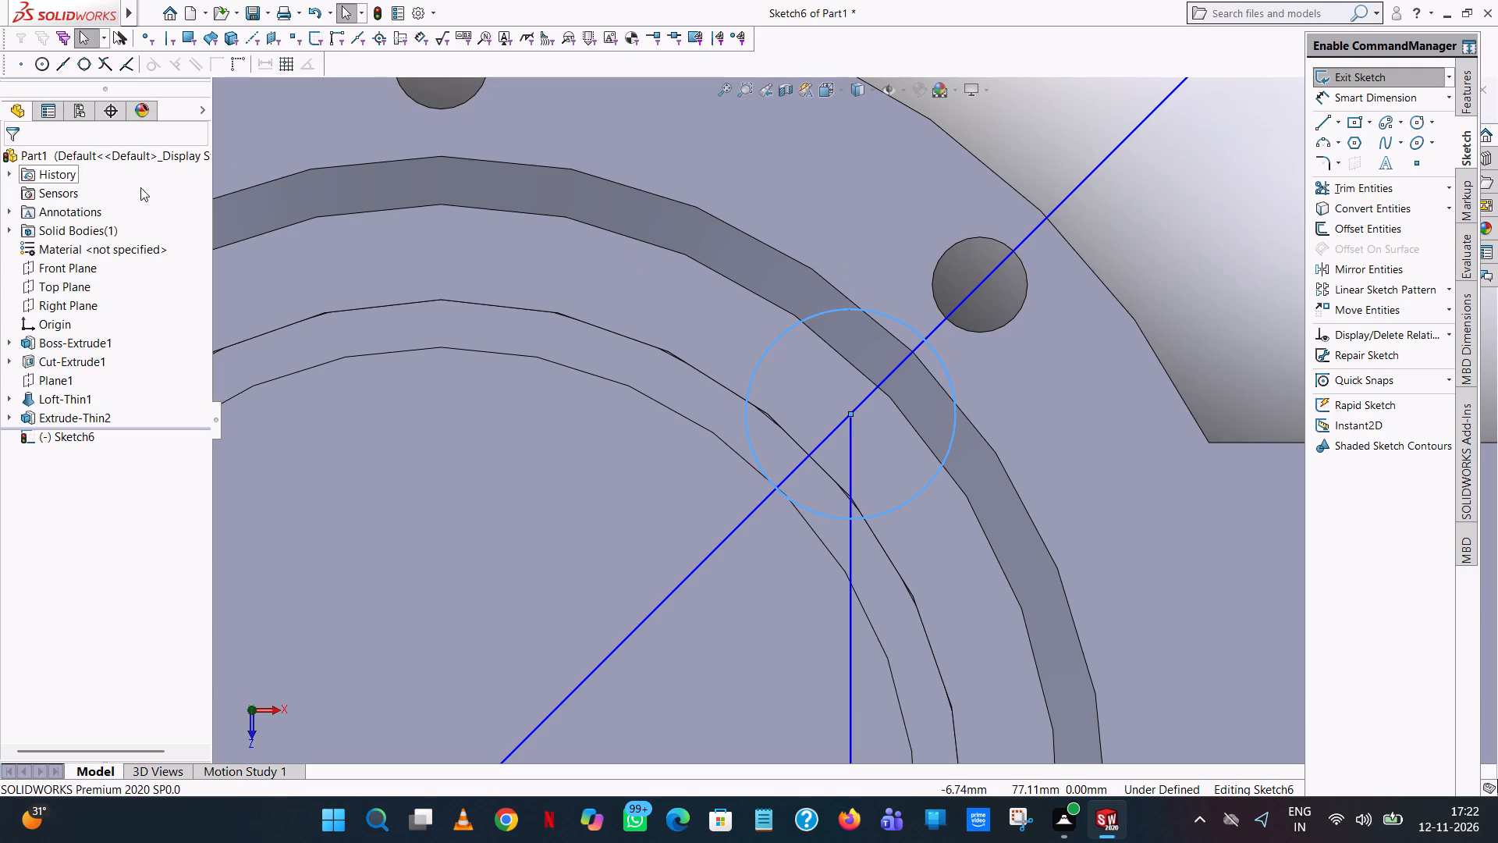
left_click(1138, 245)
Trim away the vertical, horizontal and diagonal guide lines, leaving only the 11 mm radius circle.
scroll(1148, 323, "up", 5)
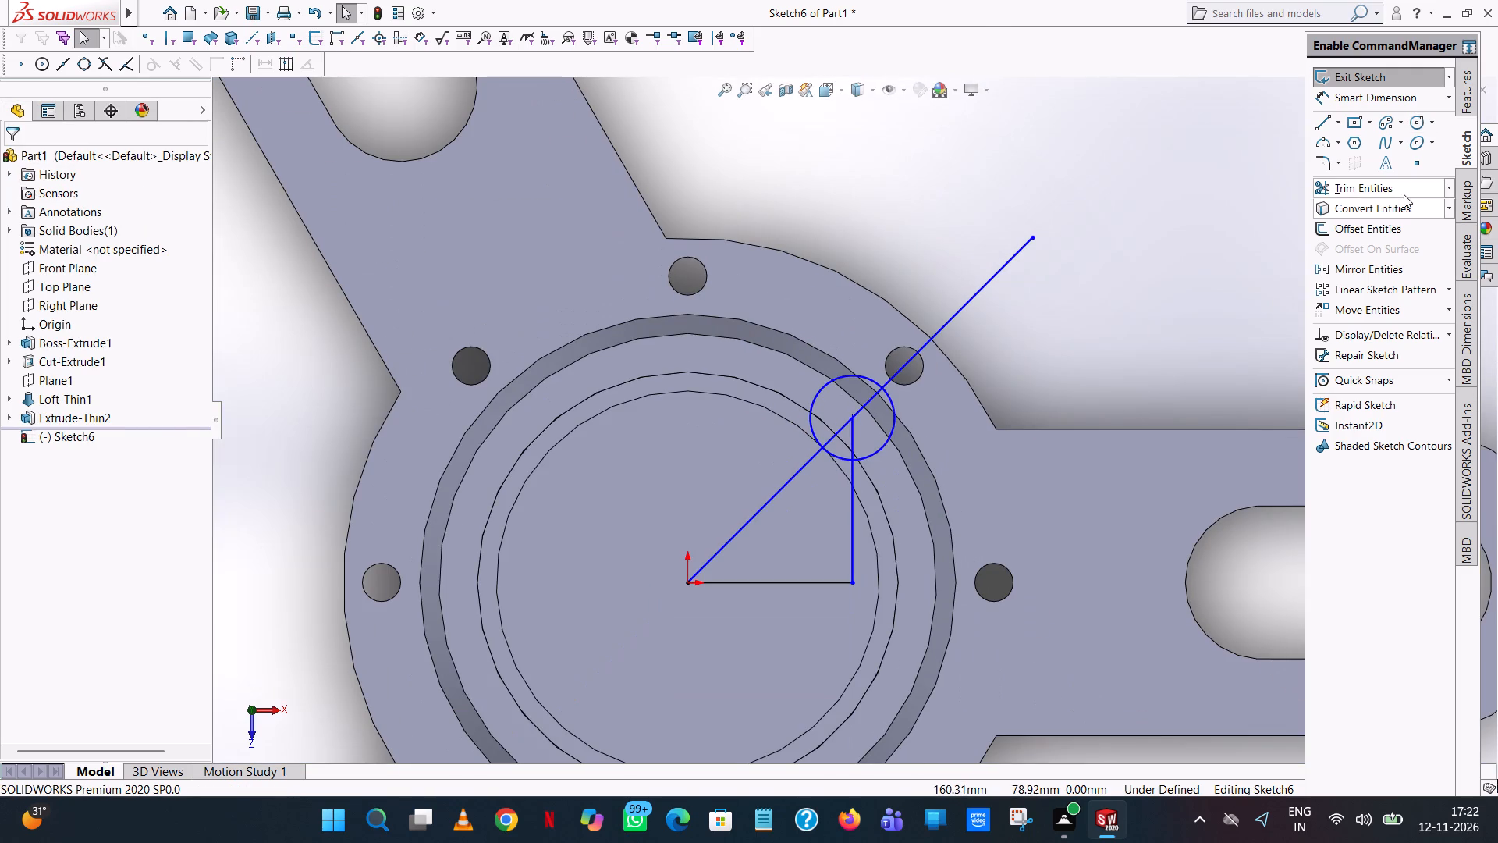
left_click(1404, 194)
left_click(852, 482)
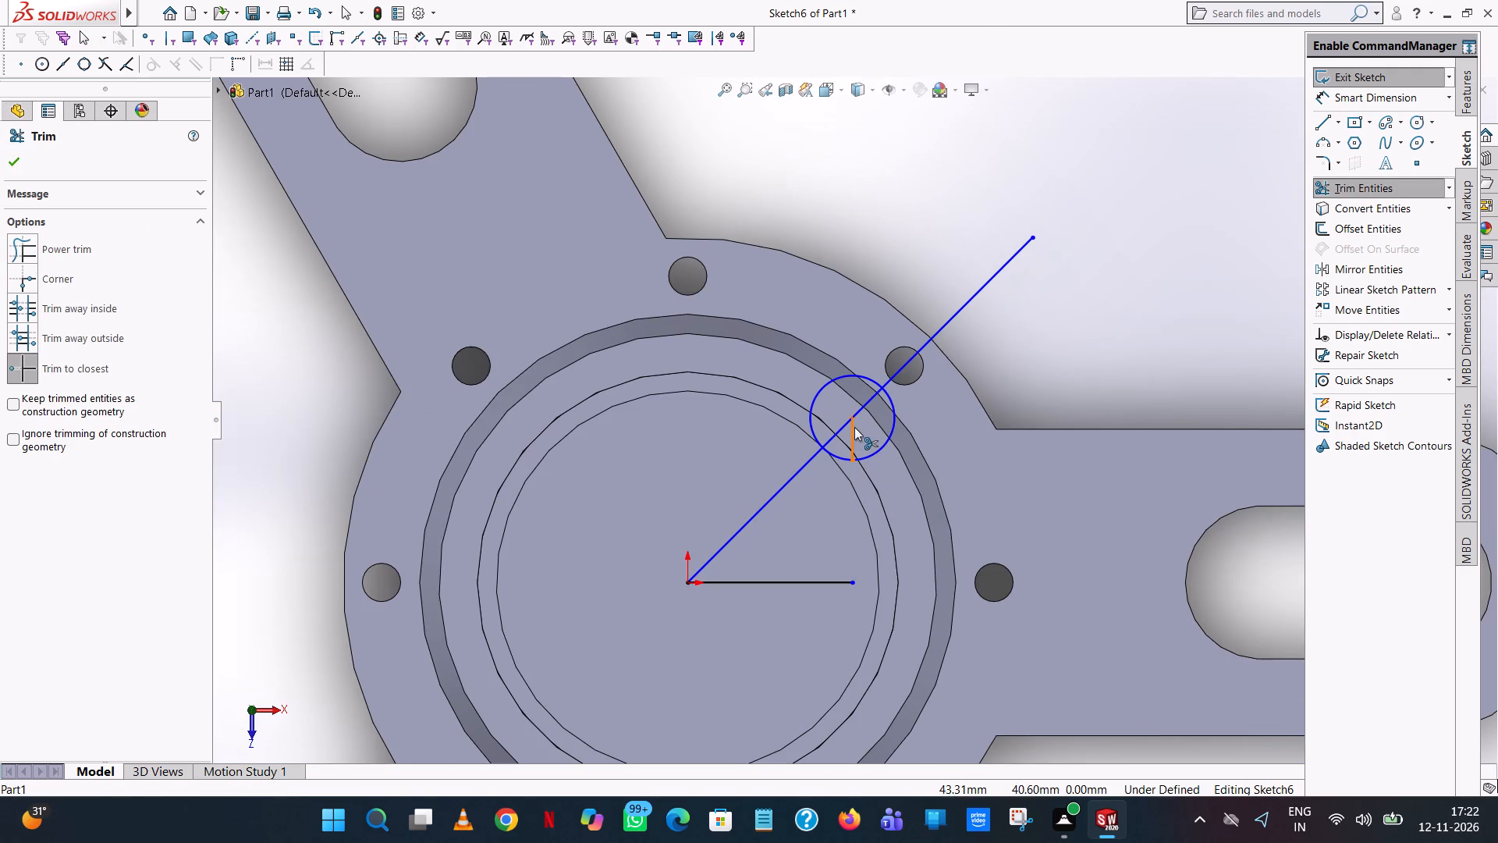
left_click(854, 427)
left_click(847, 578)
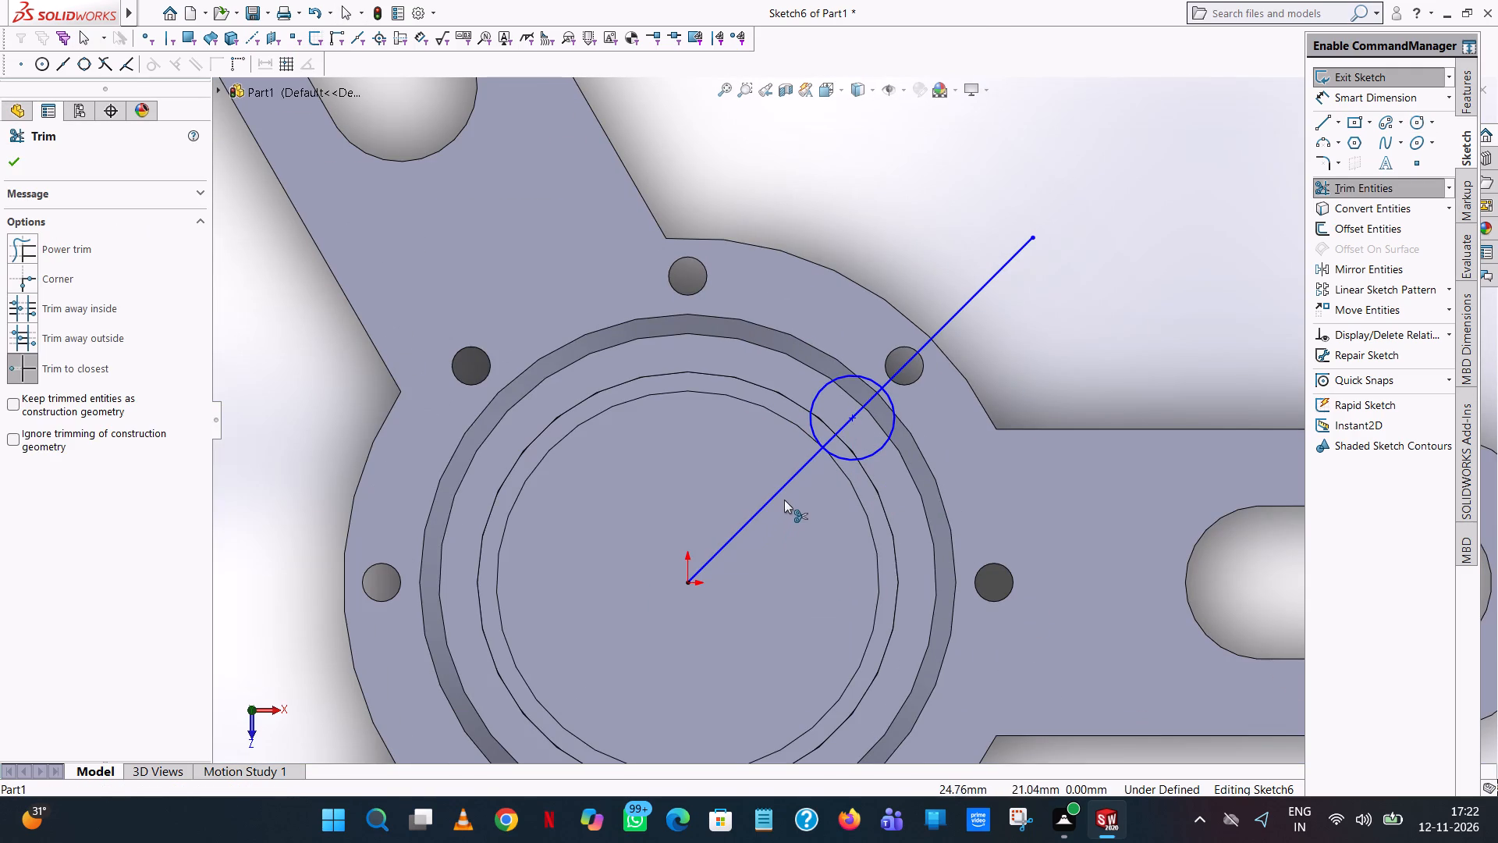
left_click(789, 486)
left_click(856, 412)
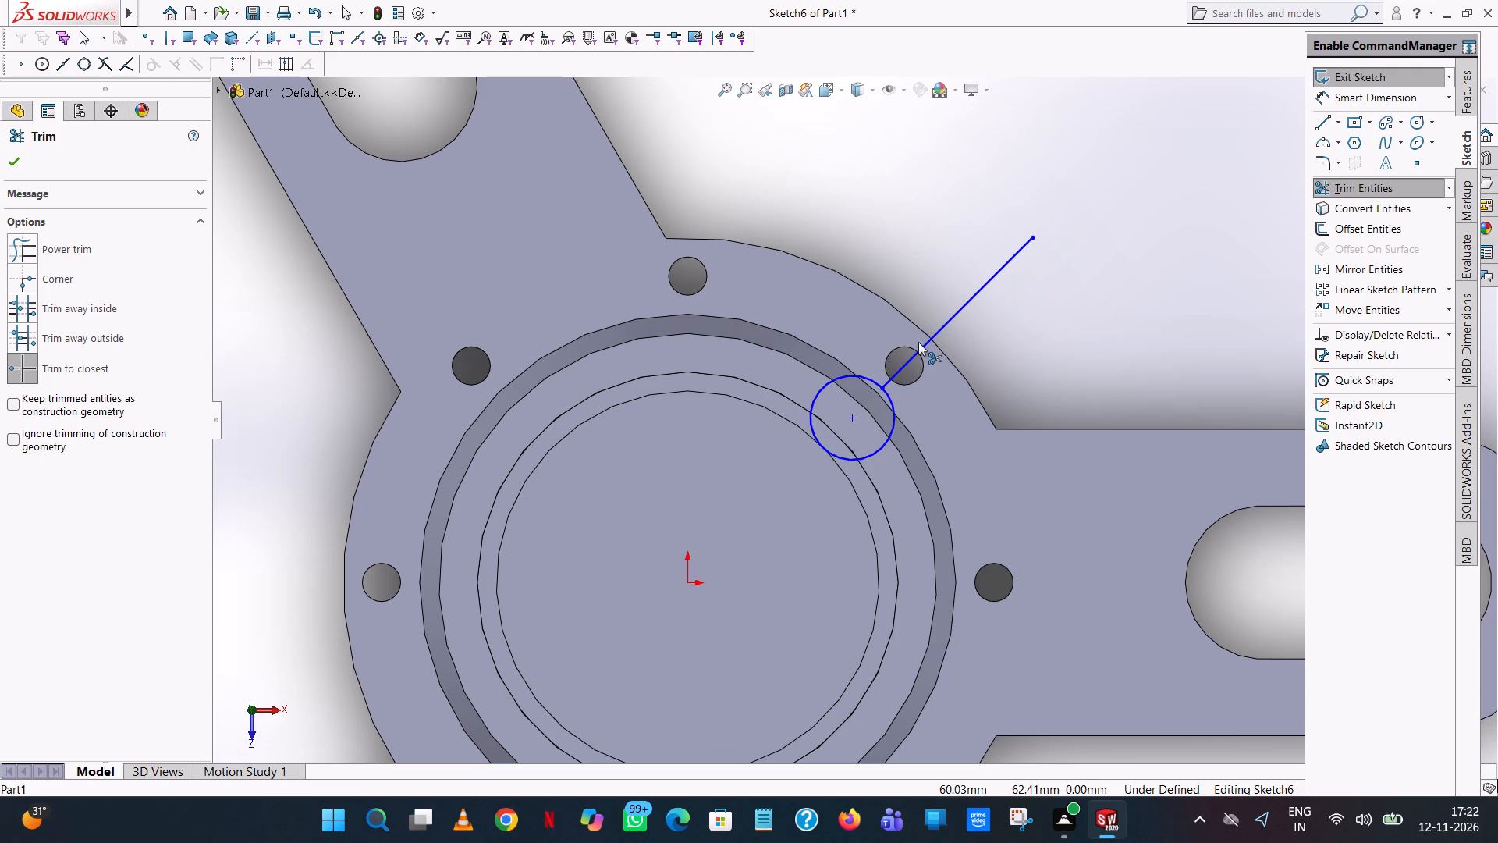
left_click(925, 340)
left_click(18, 164)
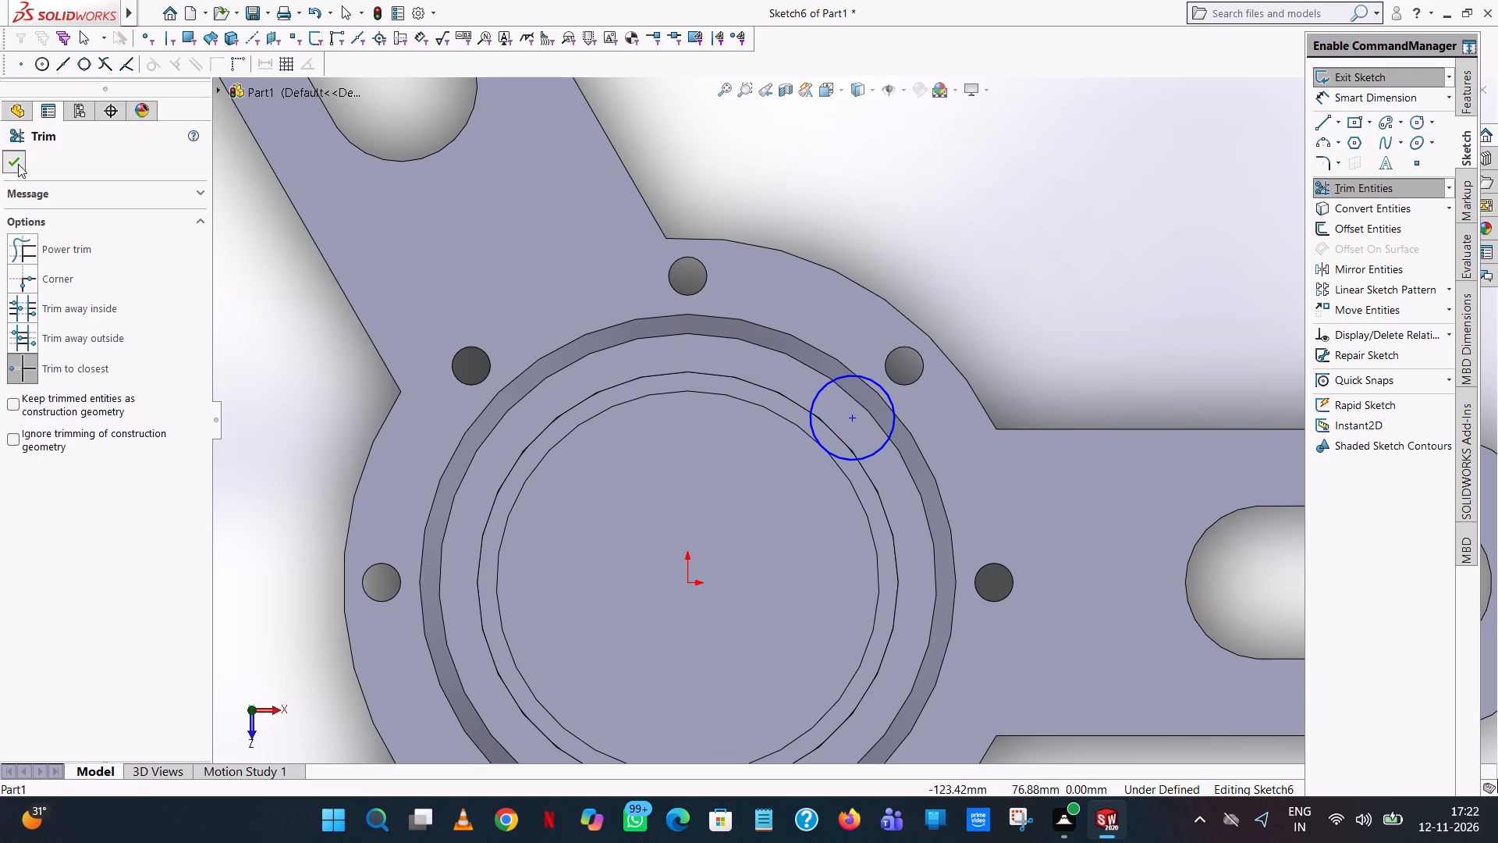
Dimension the circle on the top ring with a 22 mm diameter.
left_click(1365, 94)
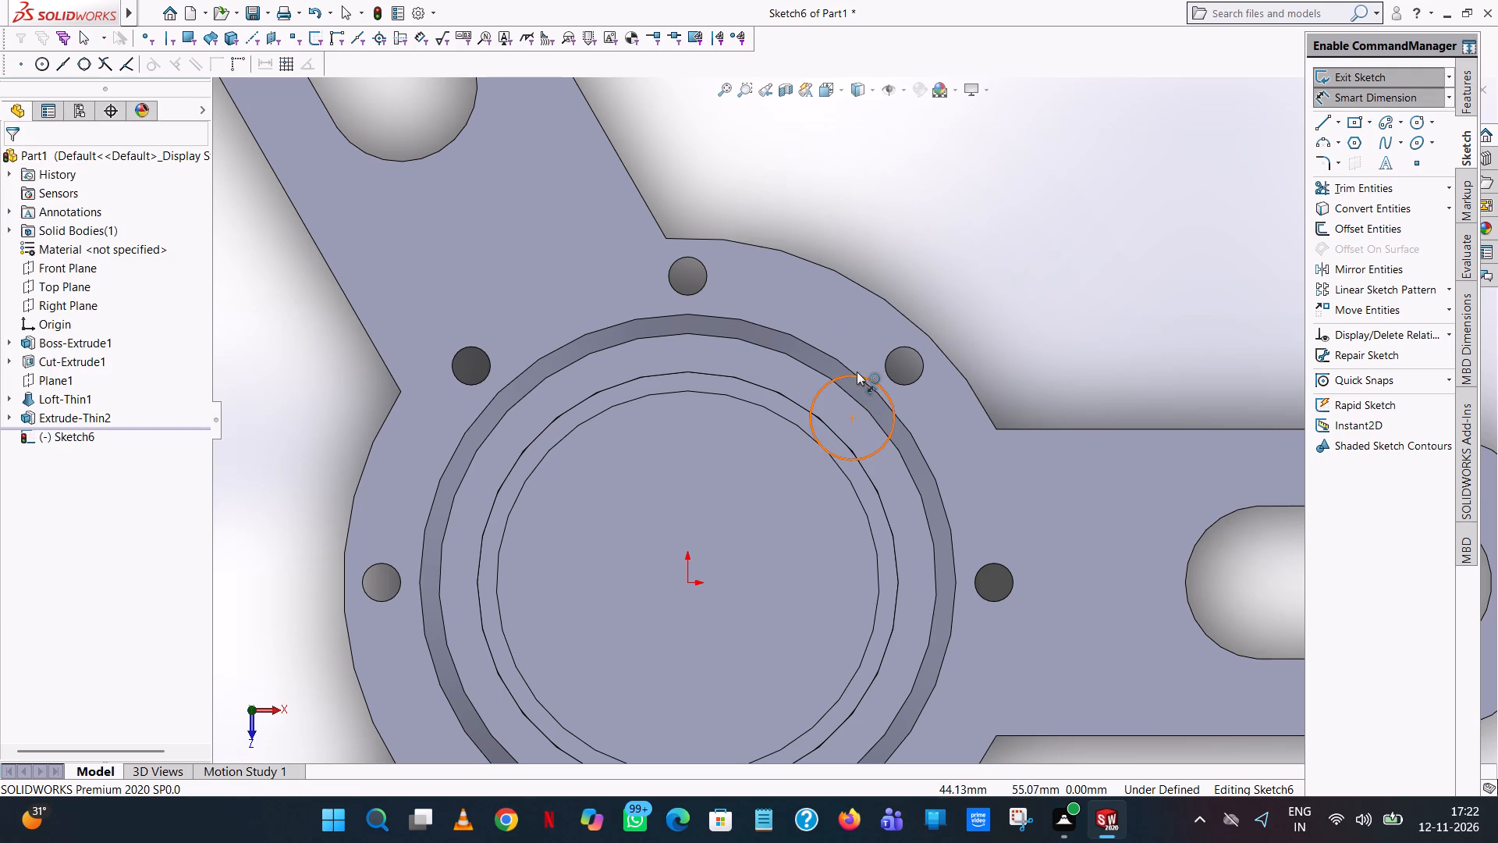
left_click(857, 372)
left_click(936, 169)
left_click(865, 147)
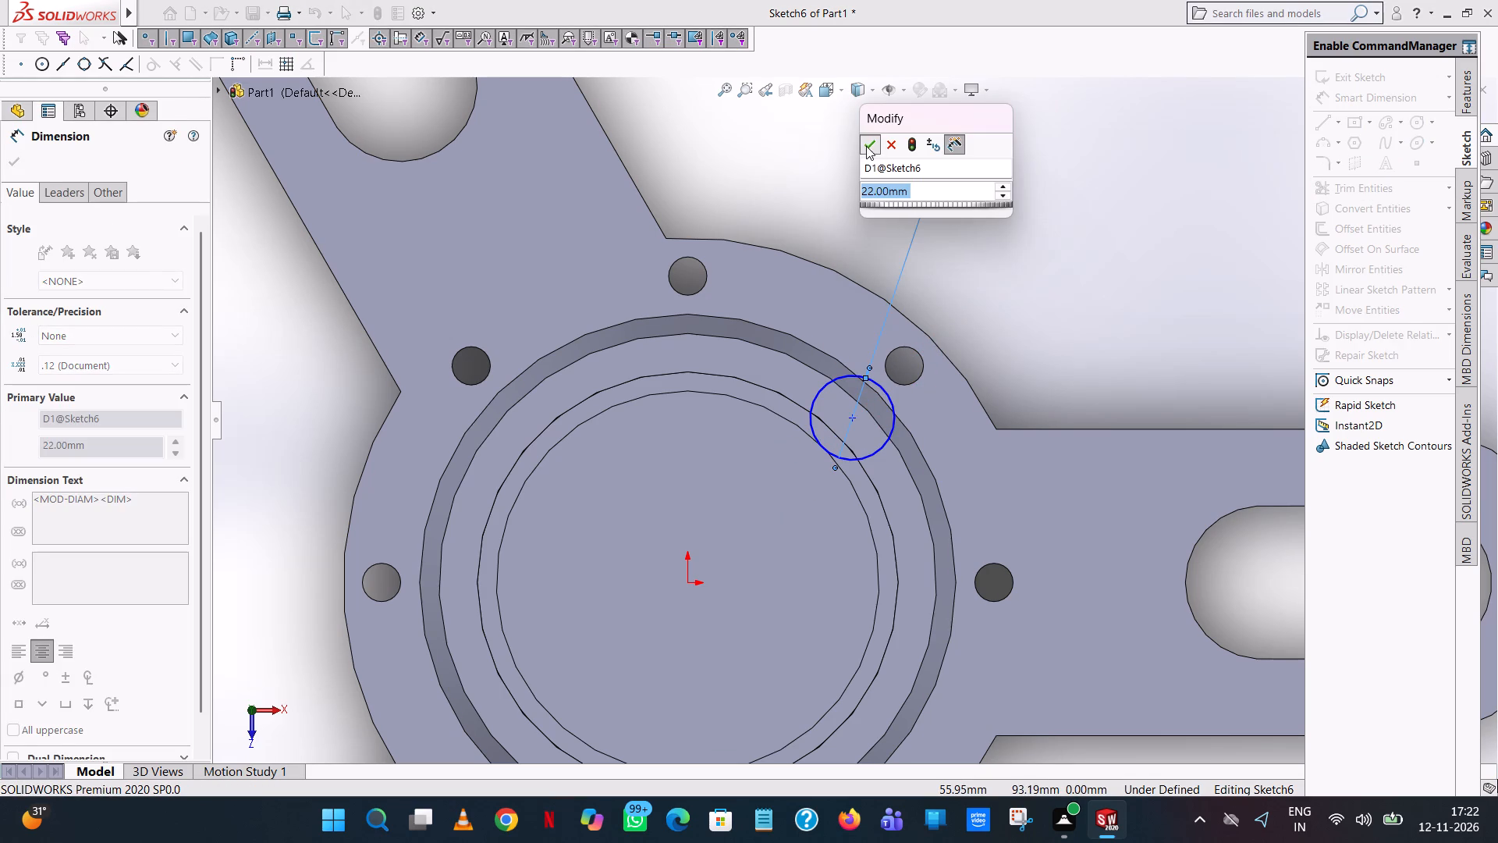
left_click(1099, 301)
Dimension the circle's centre at 43 mm horizontally and 43 mm vertically from the origin.
left_click(856, 414)
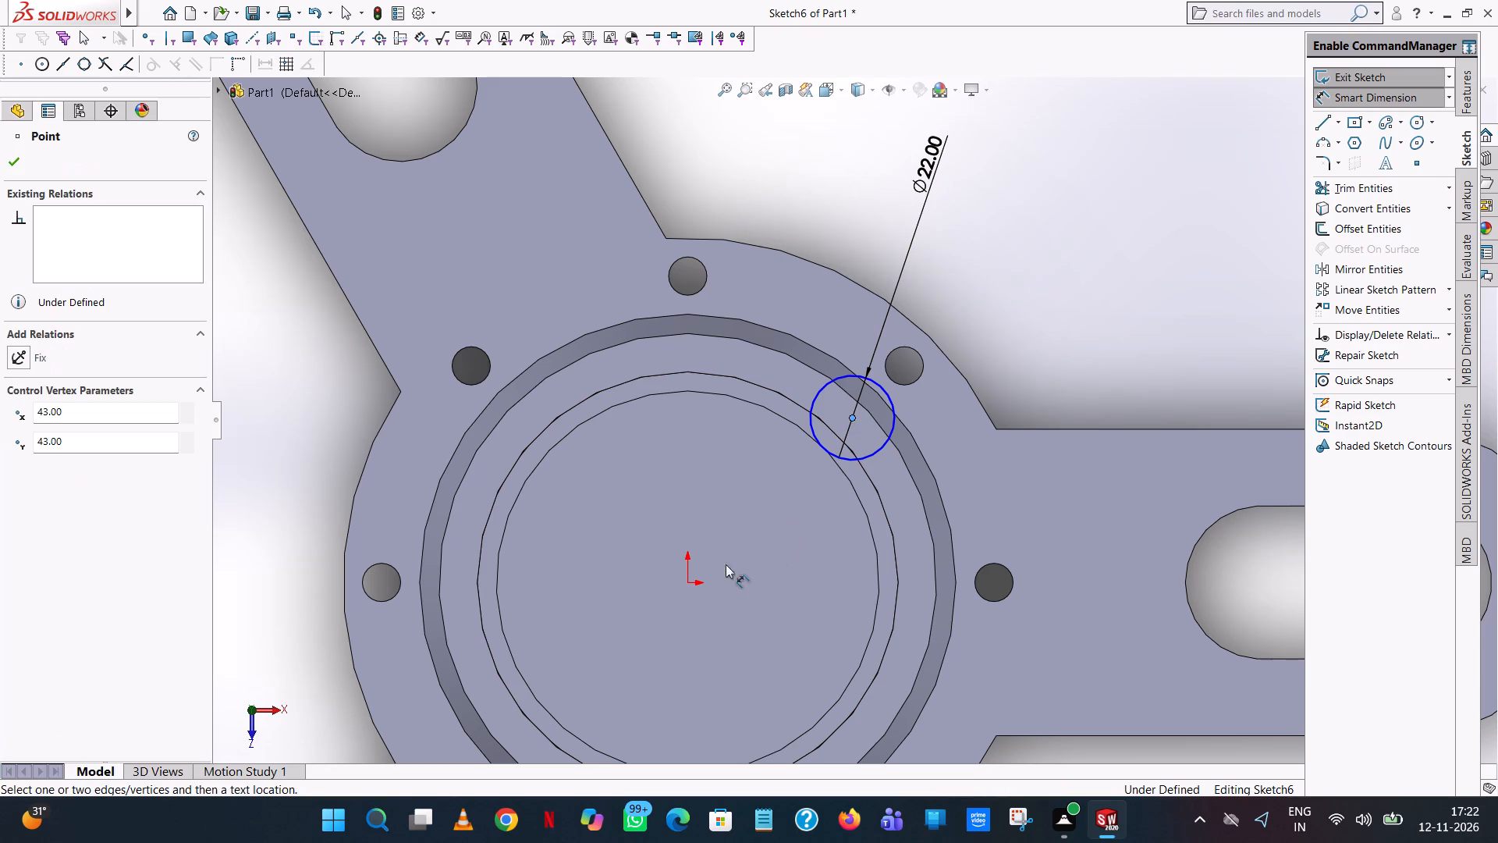
left_click(687, 583)
left_click(697, 168)
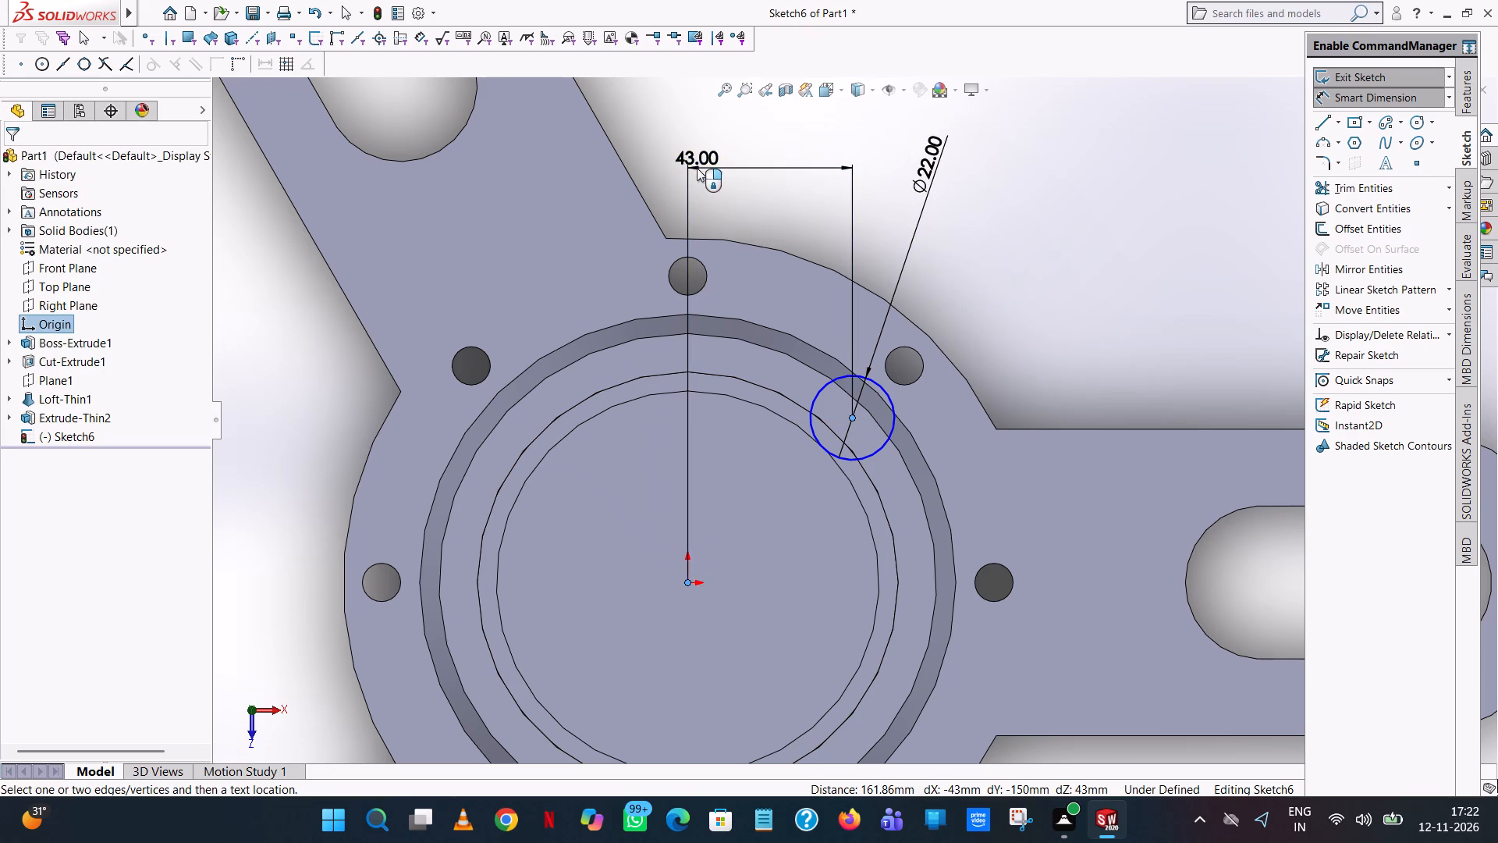
left_click(632, 137)
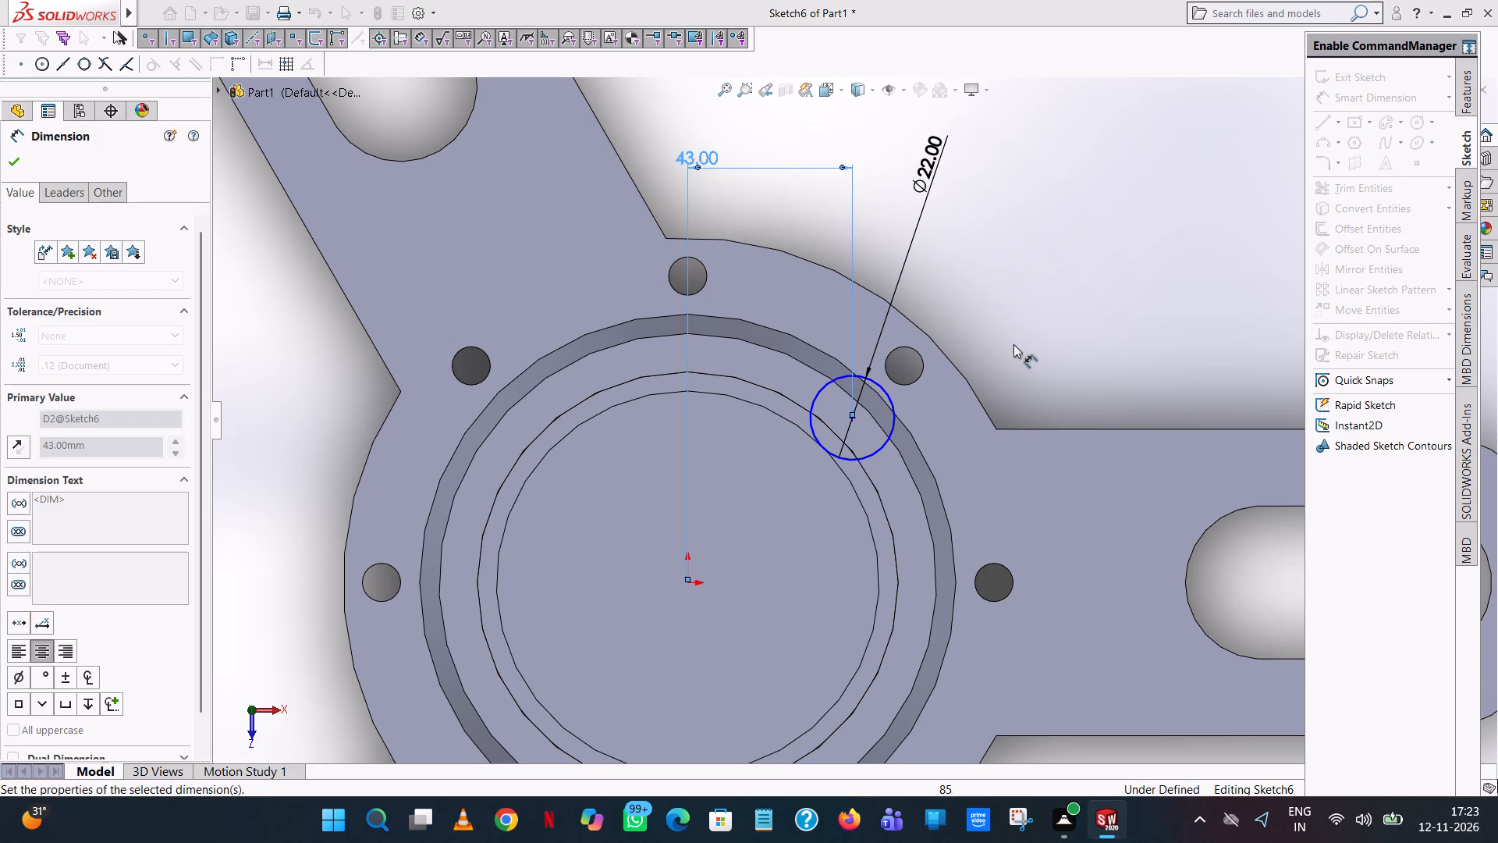
left_click(685, 583)
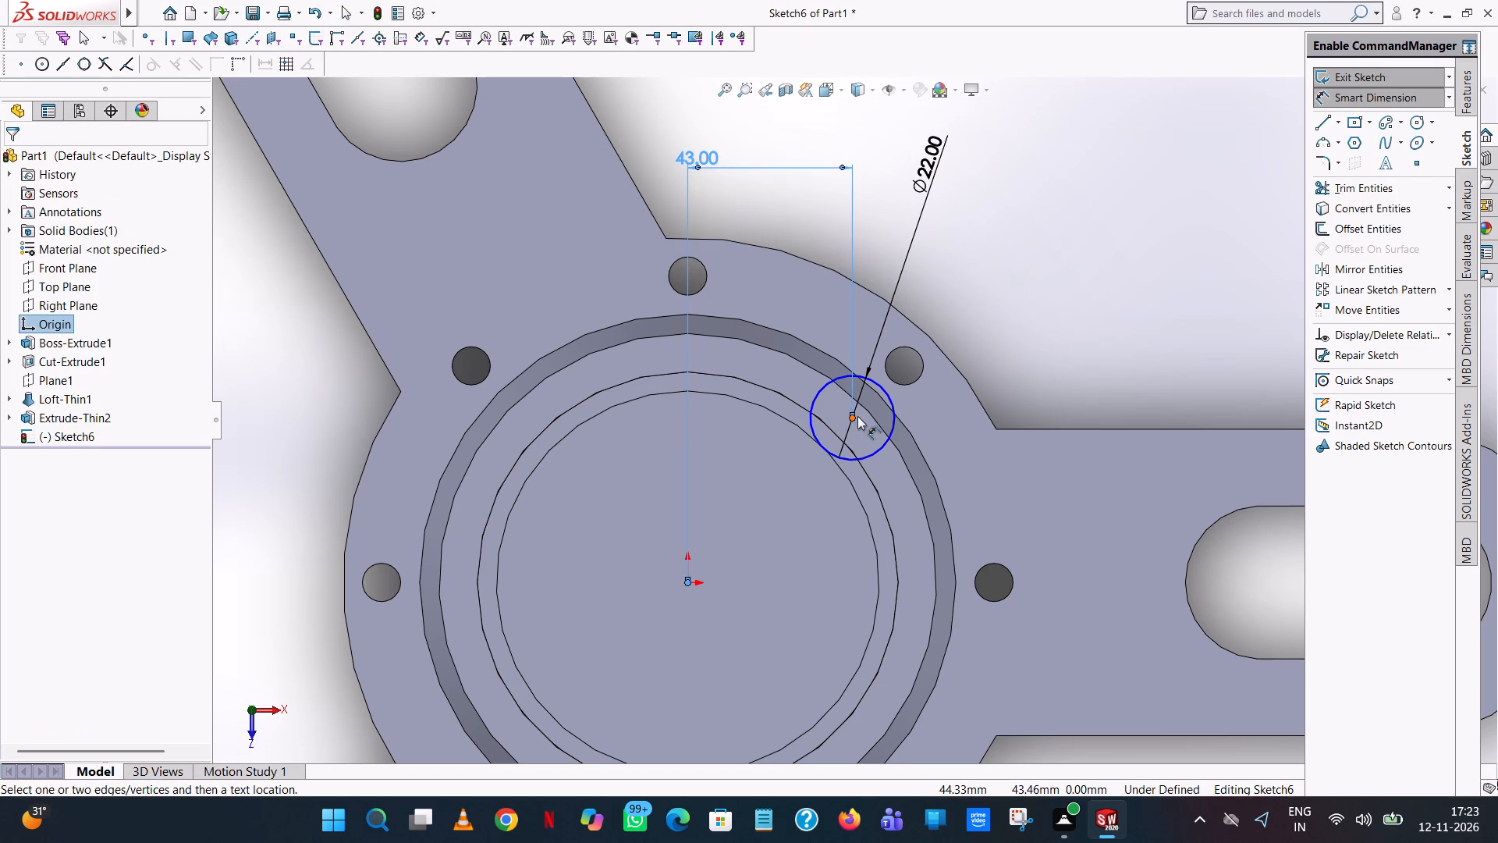
left_click(854, 416)
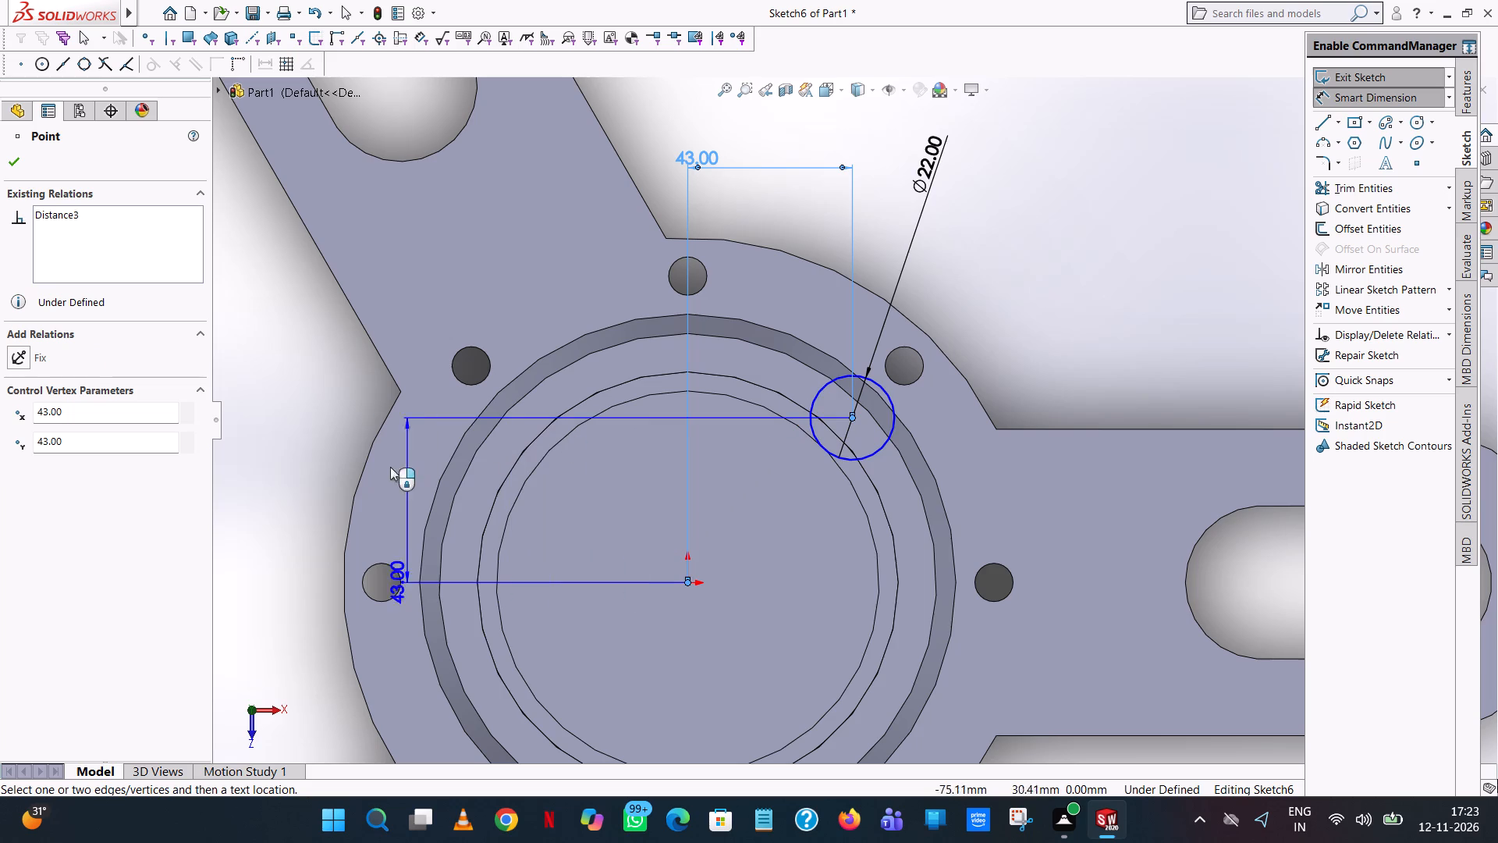
left_click(318, 468)
left_click(250, 446)
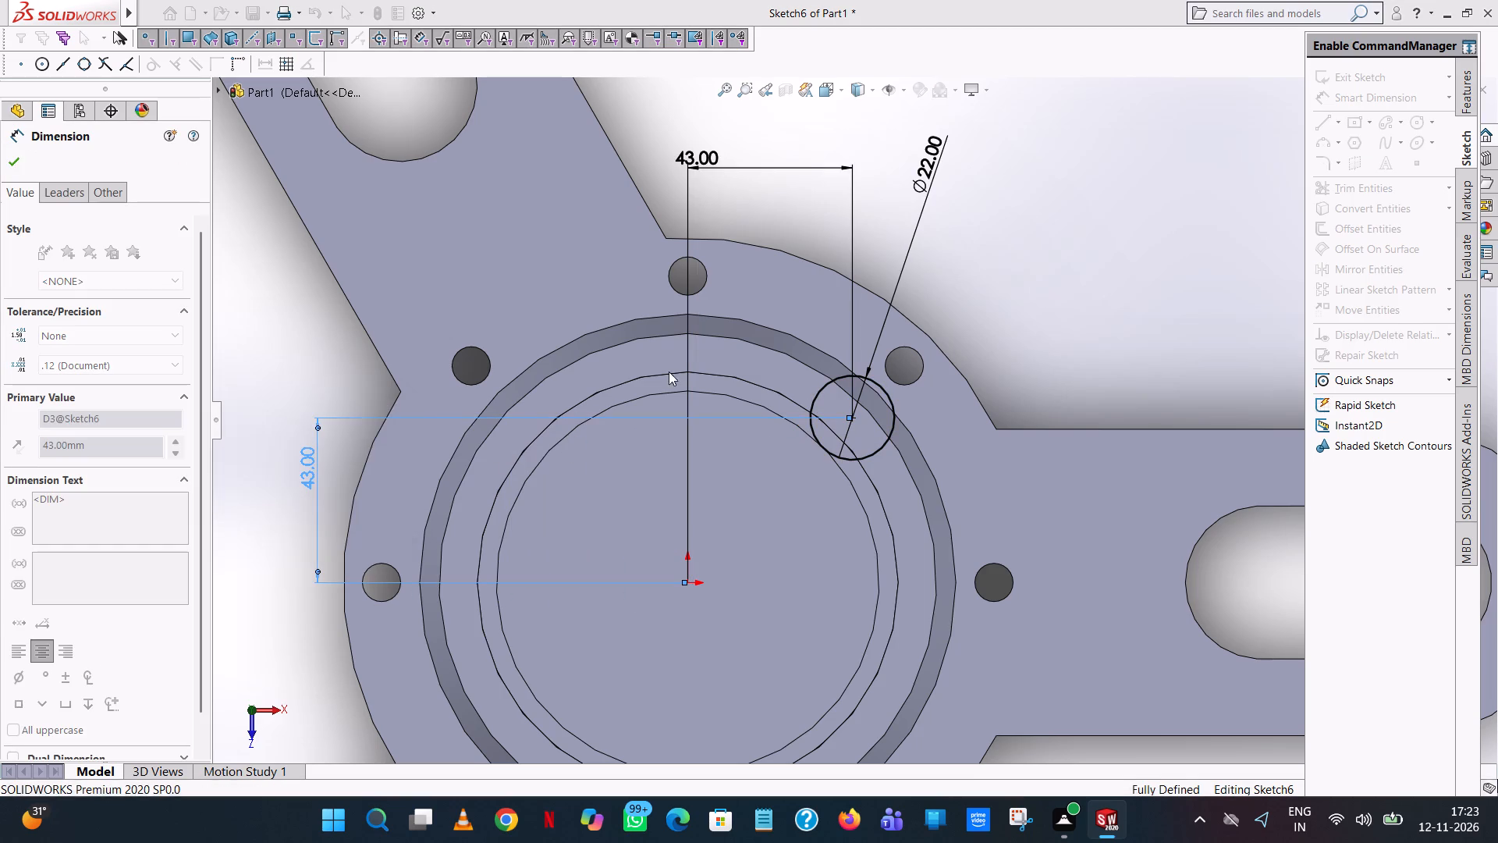
left_click(1058, 347)
Extrude the 22 mm circle as a merged boss, blind 20 mm, reversed to run down into the top ring.
scroll(745, 592, "up", 6)
middle_click_drag(911, 681, 899, 669)
scroll(911, 681, "up", 1)
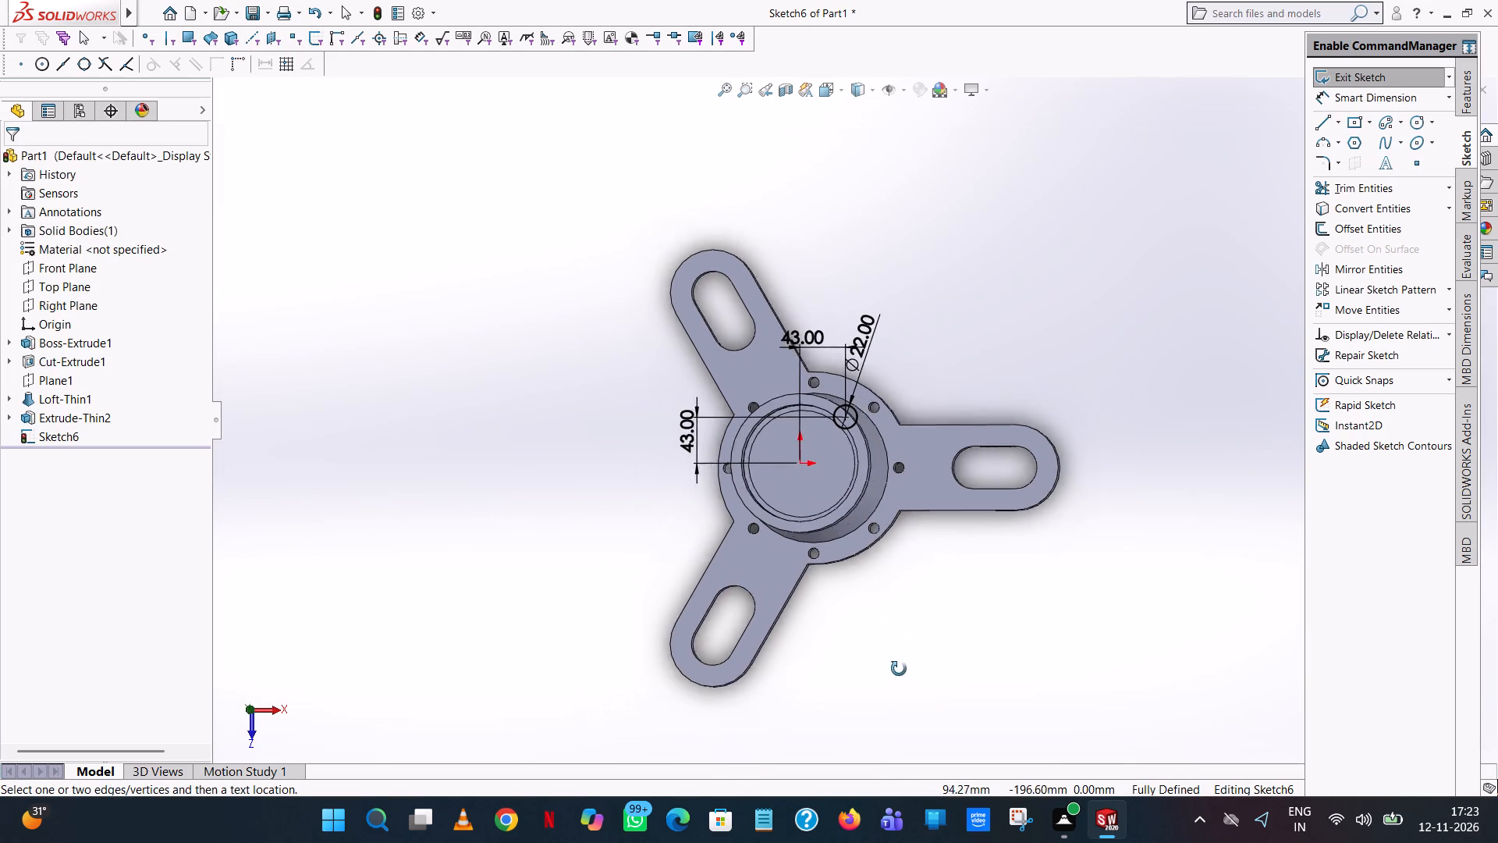
middle_click_drag(899, 669, 924, 518)
scroll(813, 424, "down", 6)
middle_click_drag(1035, 330, 964, 323)
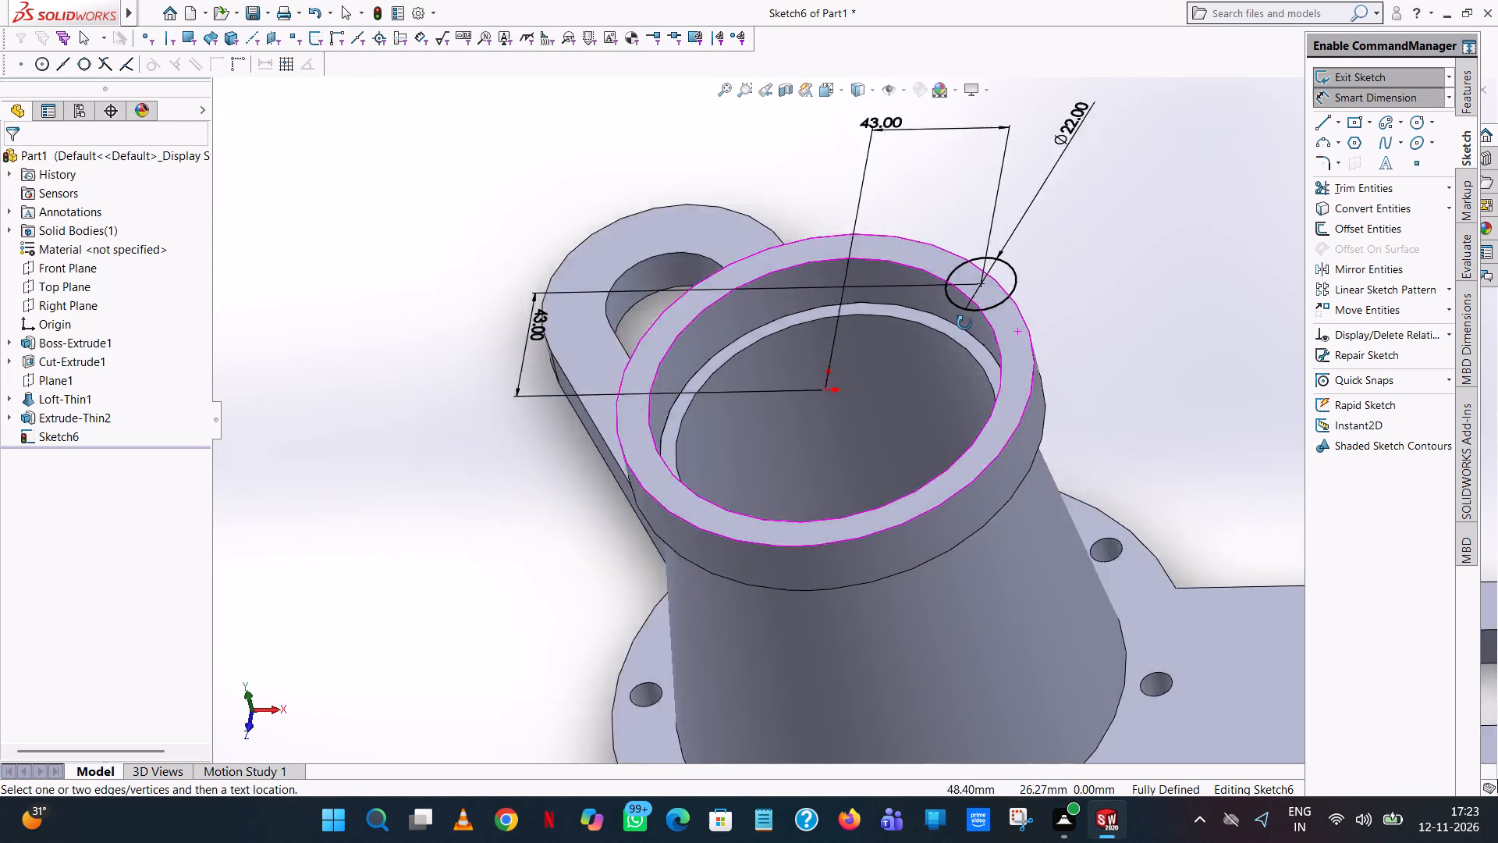
middle_click_drag(964, 323, 911, 281)
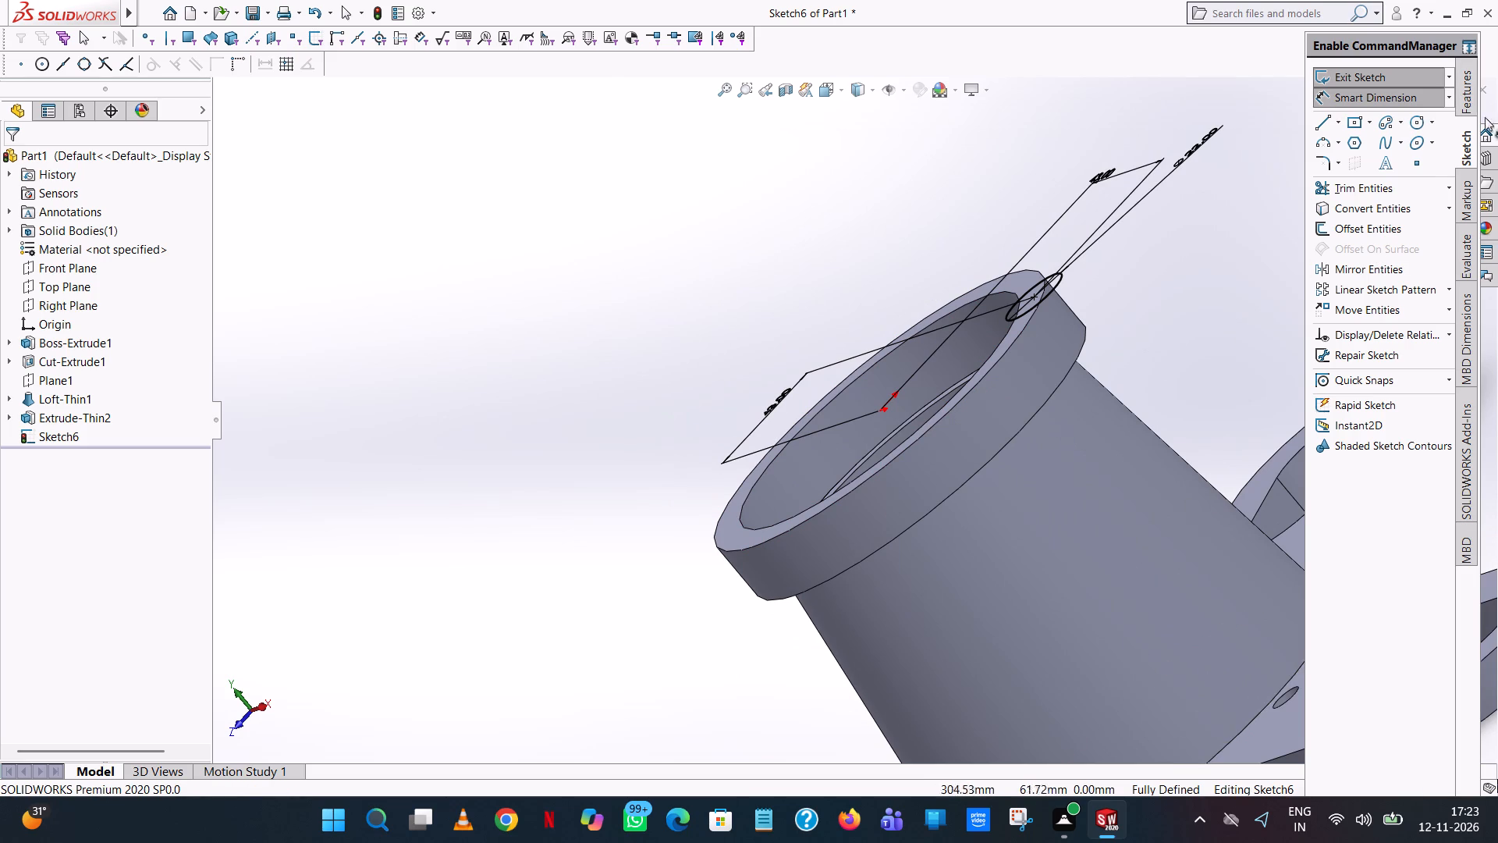
left_click(1461, 97)
left_click(1361, 81)
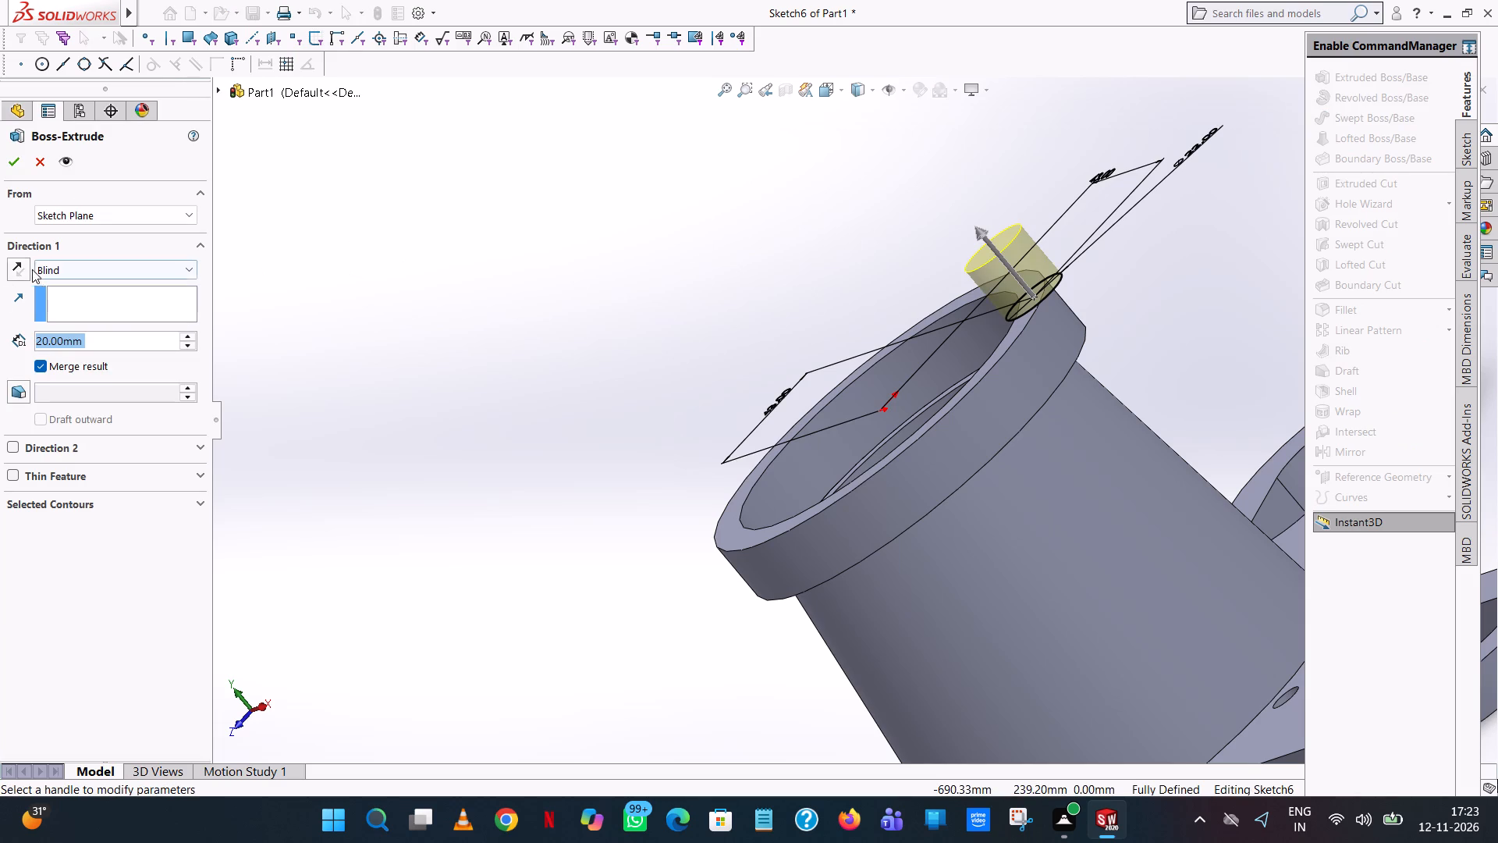
left_click(14, 271)
left_click(8, 160)
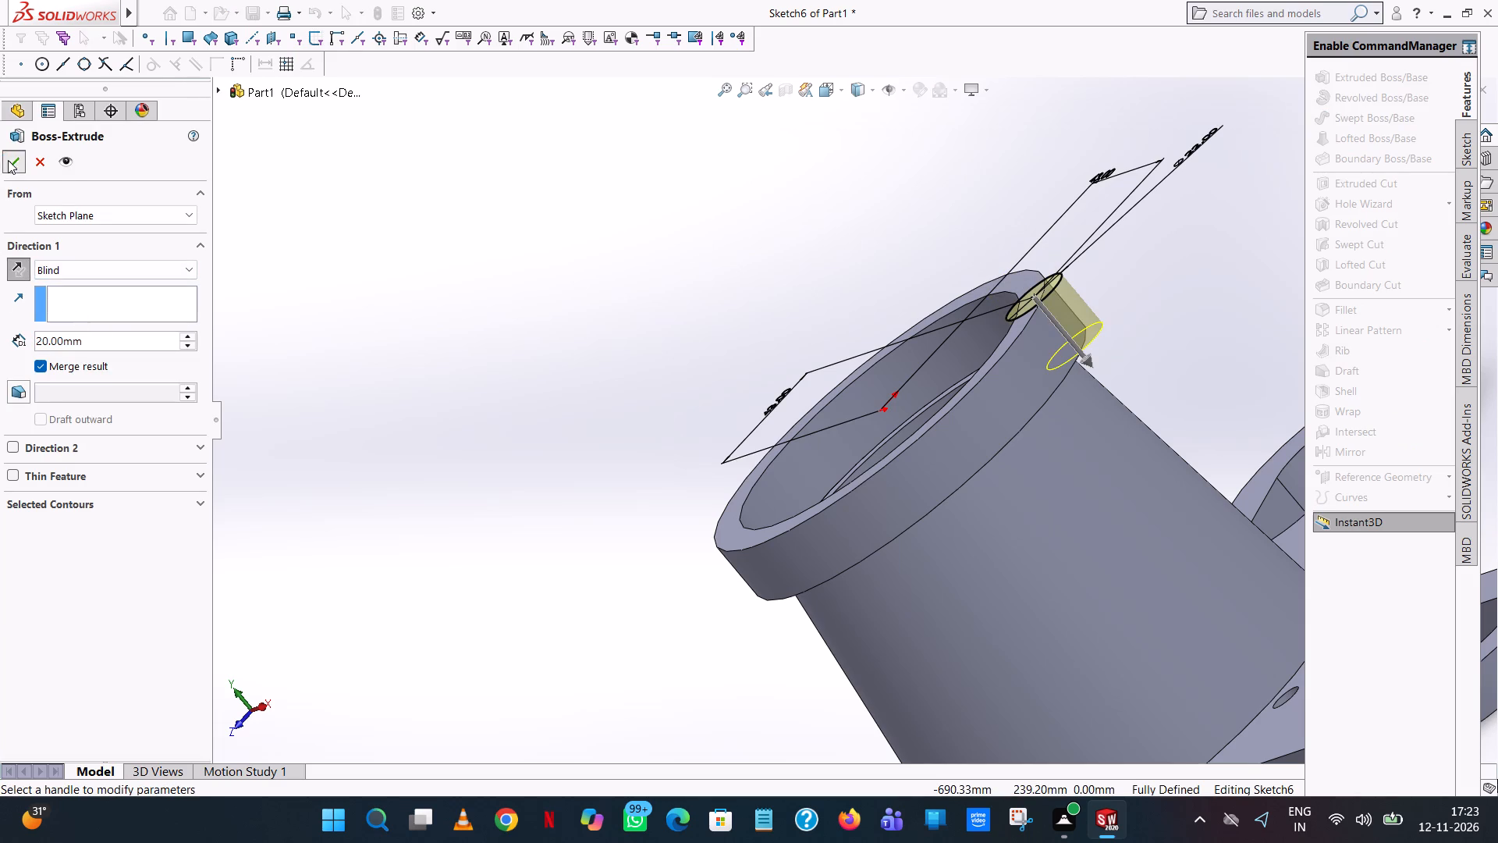
left_click(669, 239)
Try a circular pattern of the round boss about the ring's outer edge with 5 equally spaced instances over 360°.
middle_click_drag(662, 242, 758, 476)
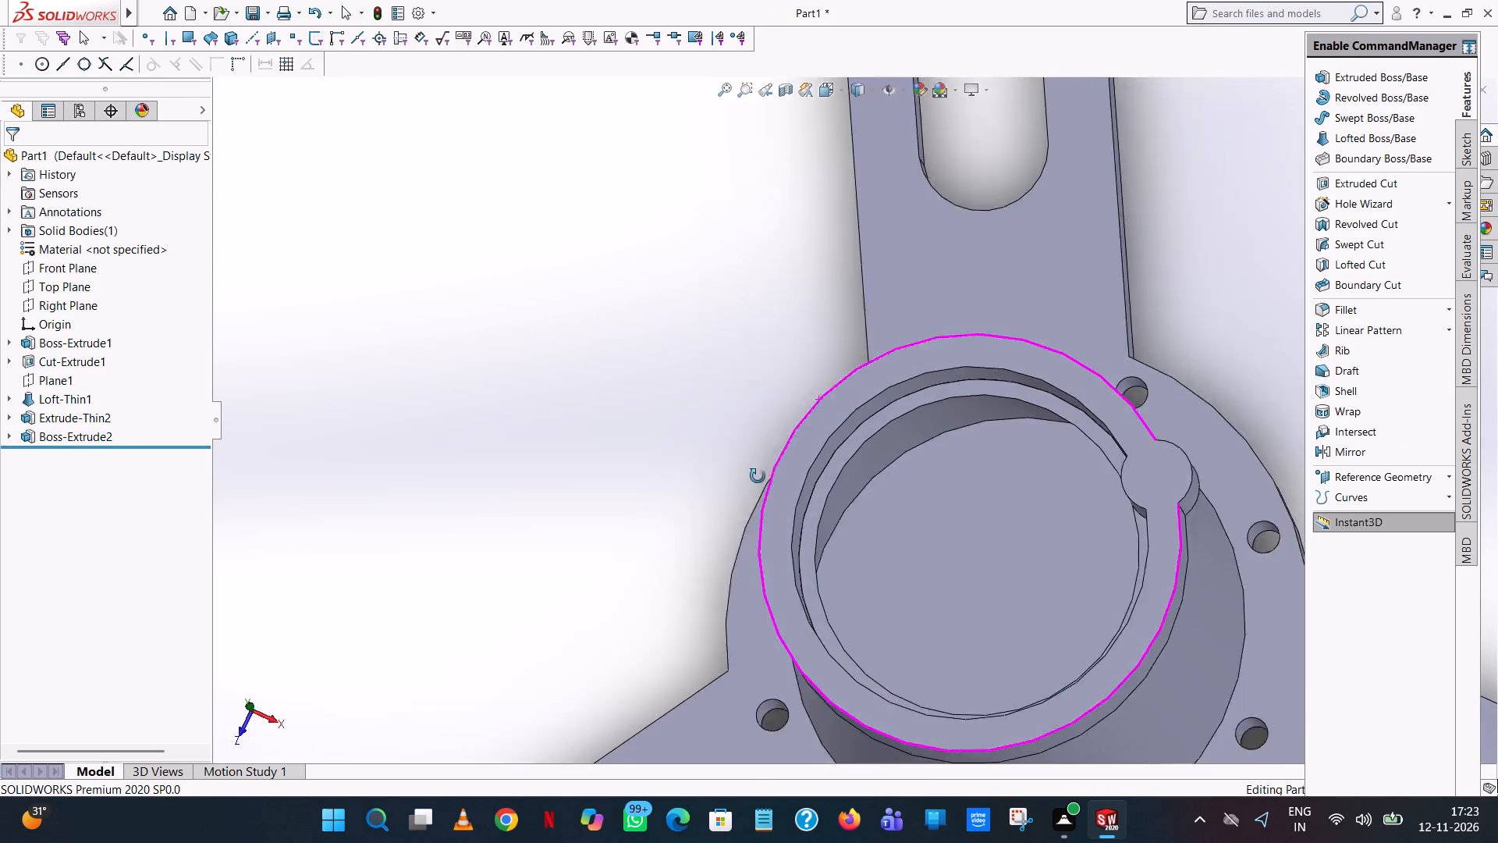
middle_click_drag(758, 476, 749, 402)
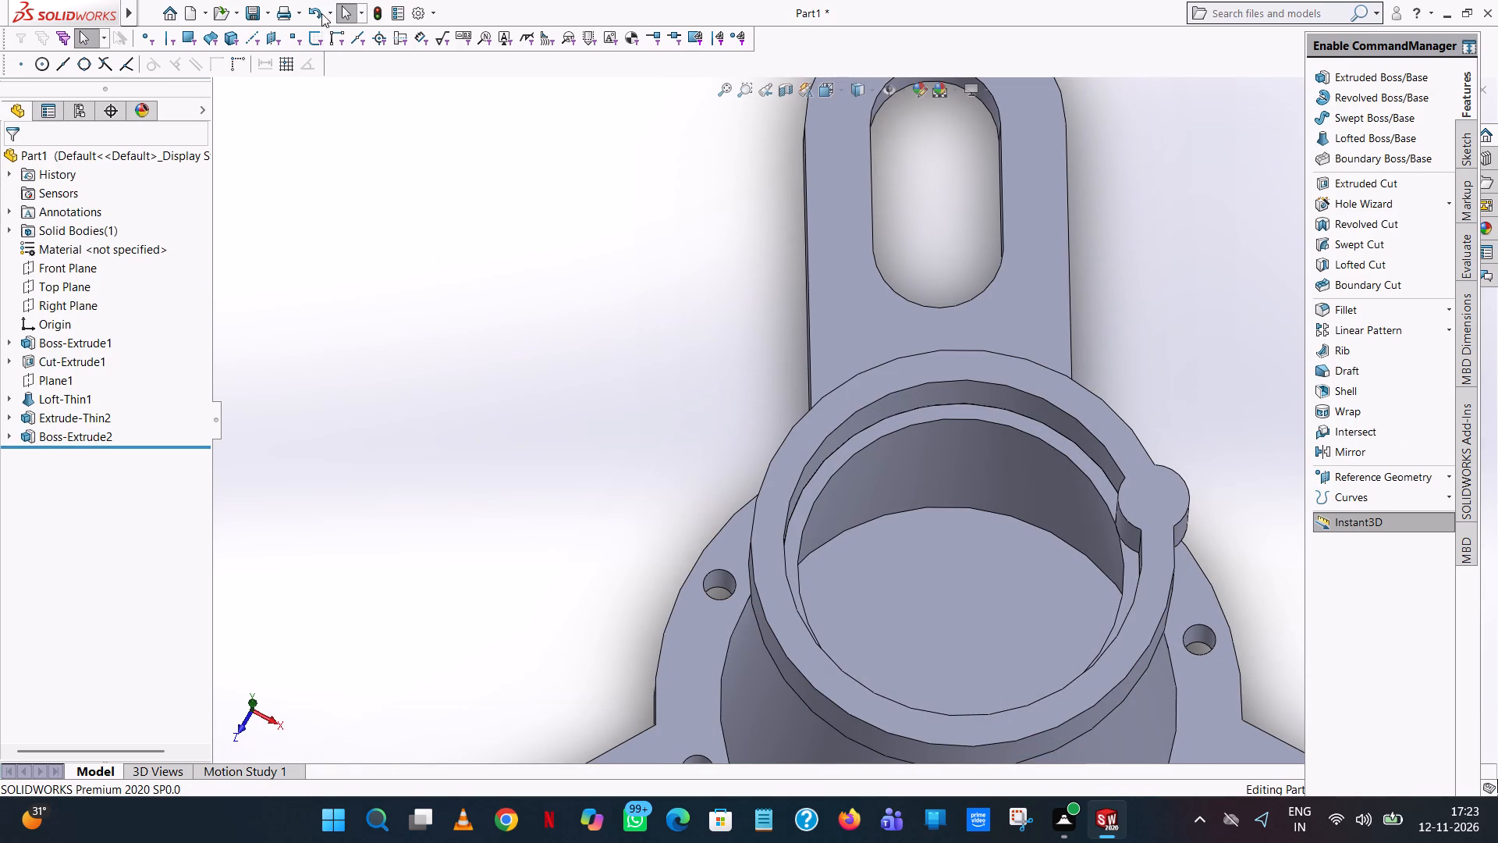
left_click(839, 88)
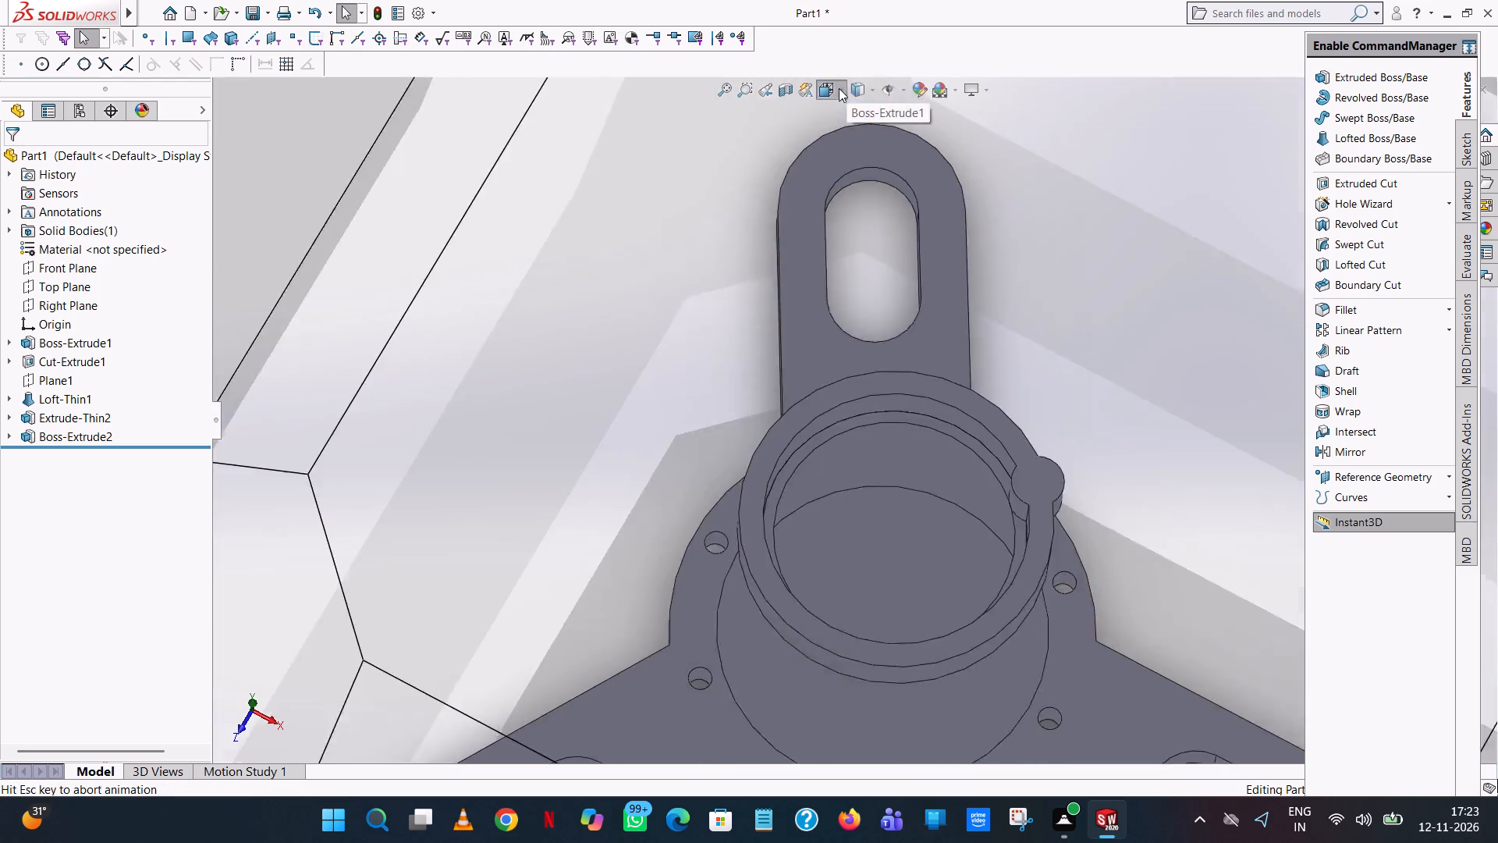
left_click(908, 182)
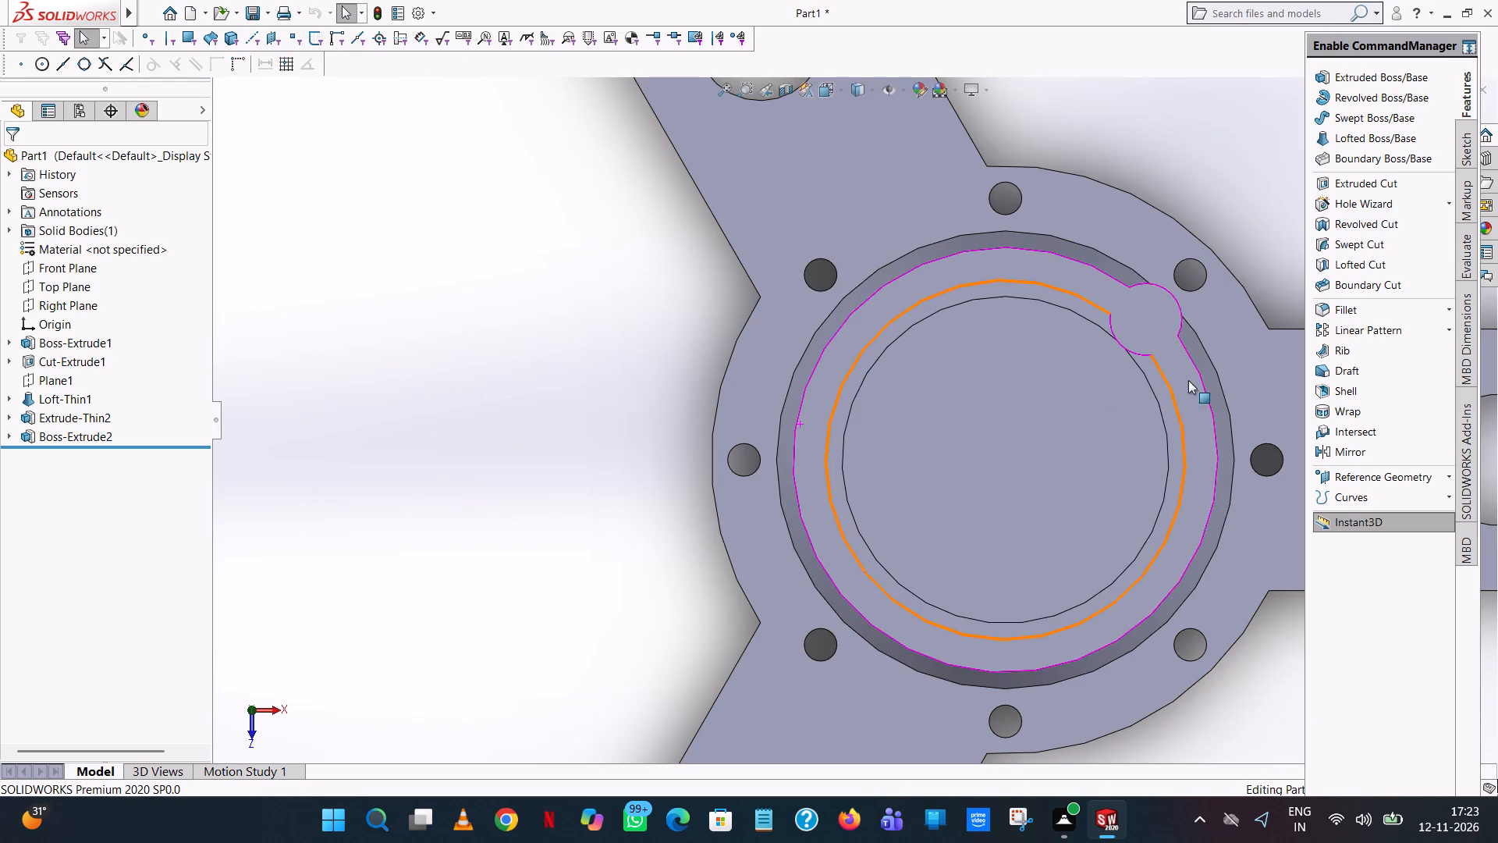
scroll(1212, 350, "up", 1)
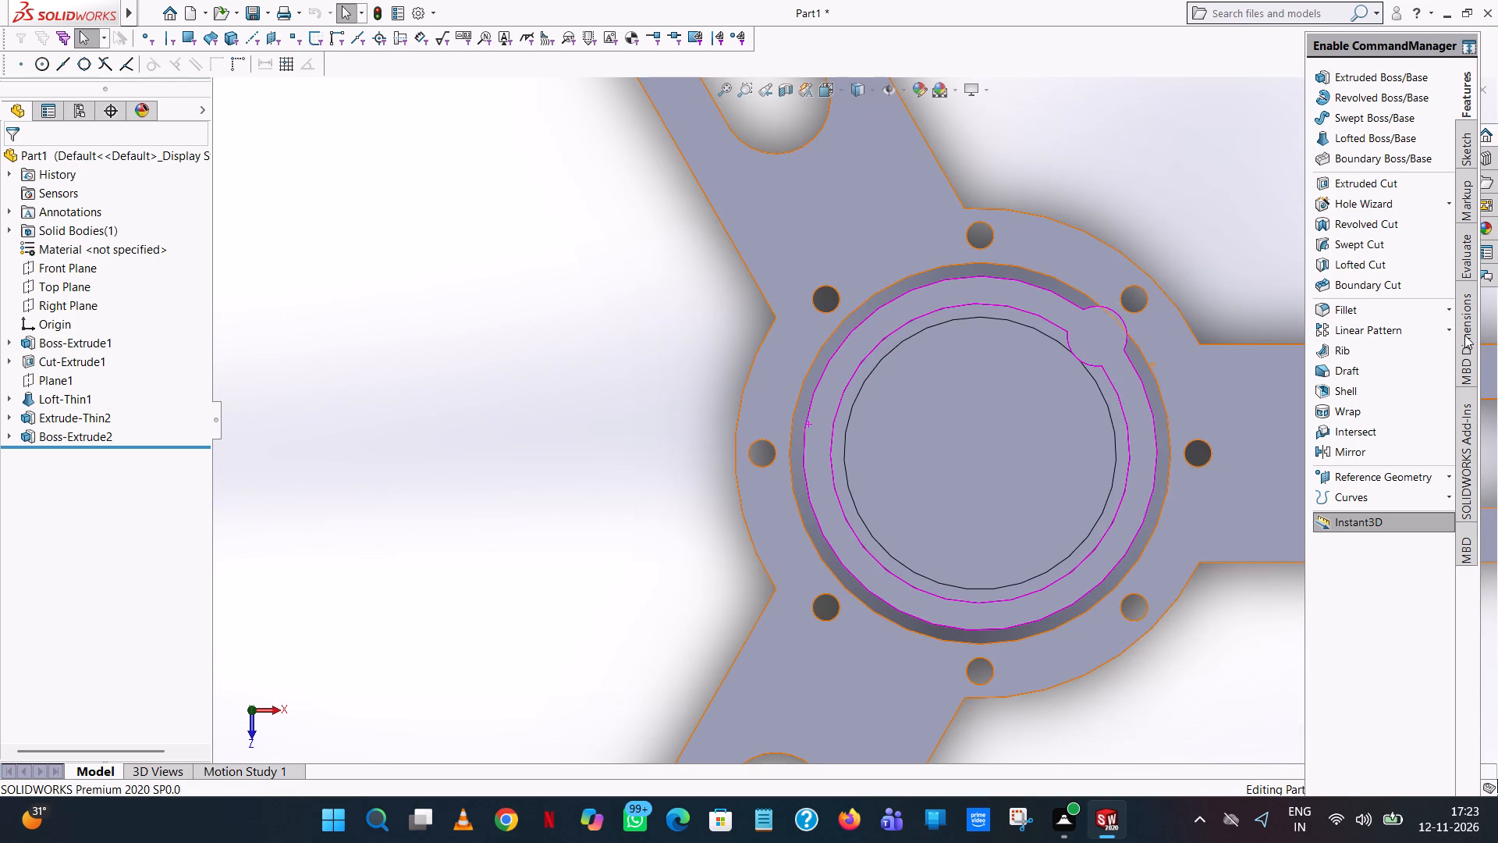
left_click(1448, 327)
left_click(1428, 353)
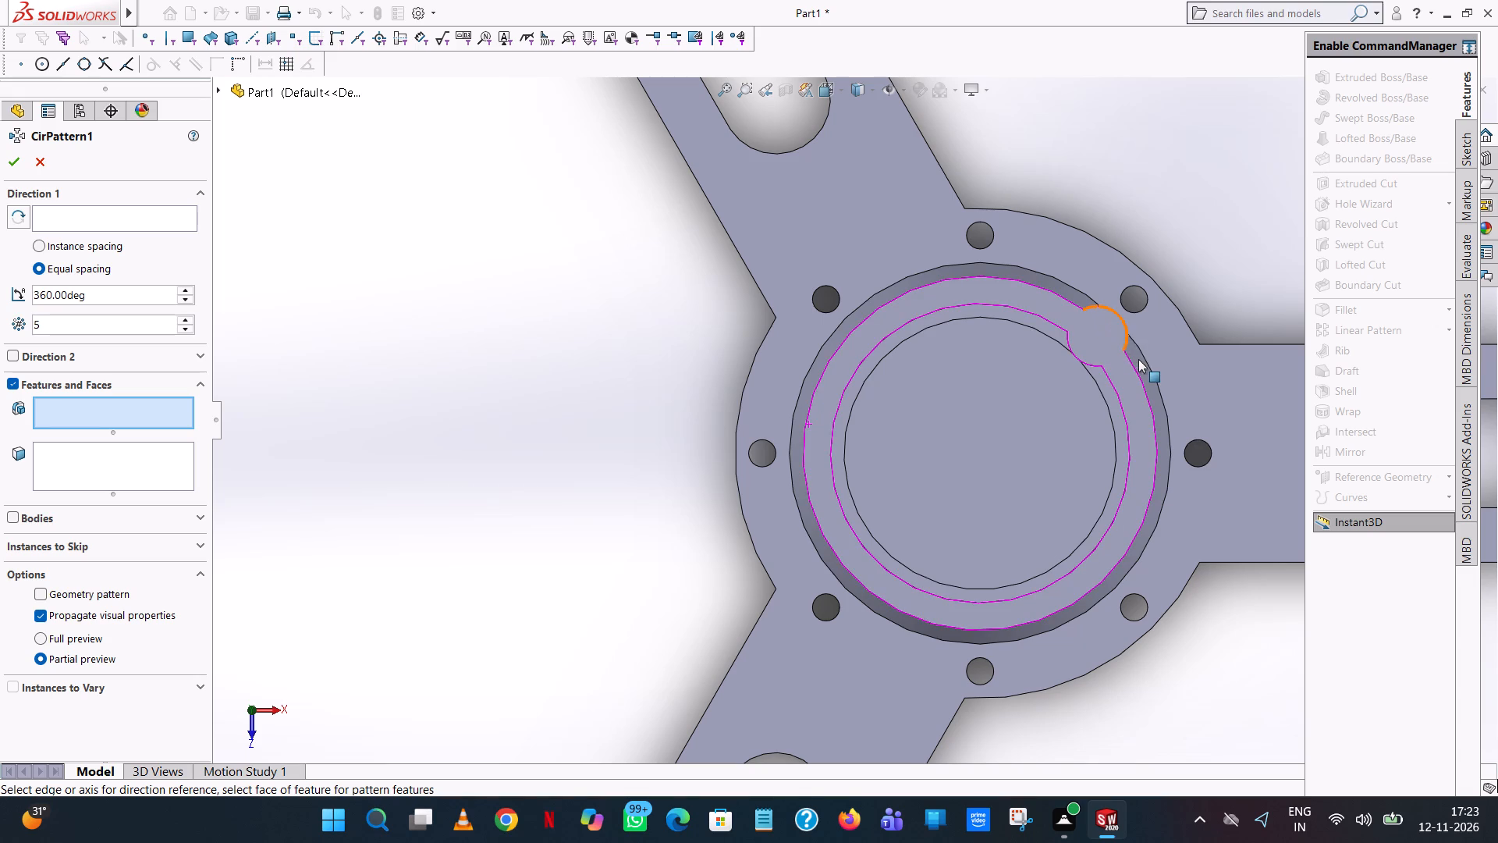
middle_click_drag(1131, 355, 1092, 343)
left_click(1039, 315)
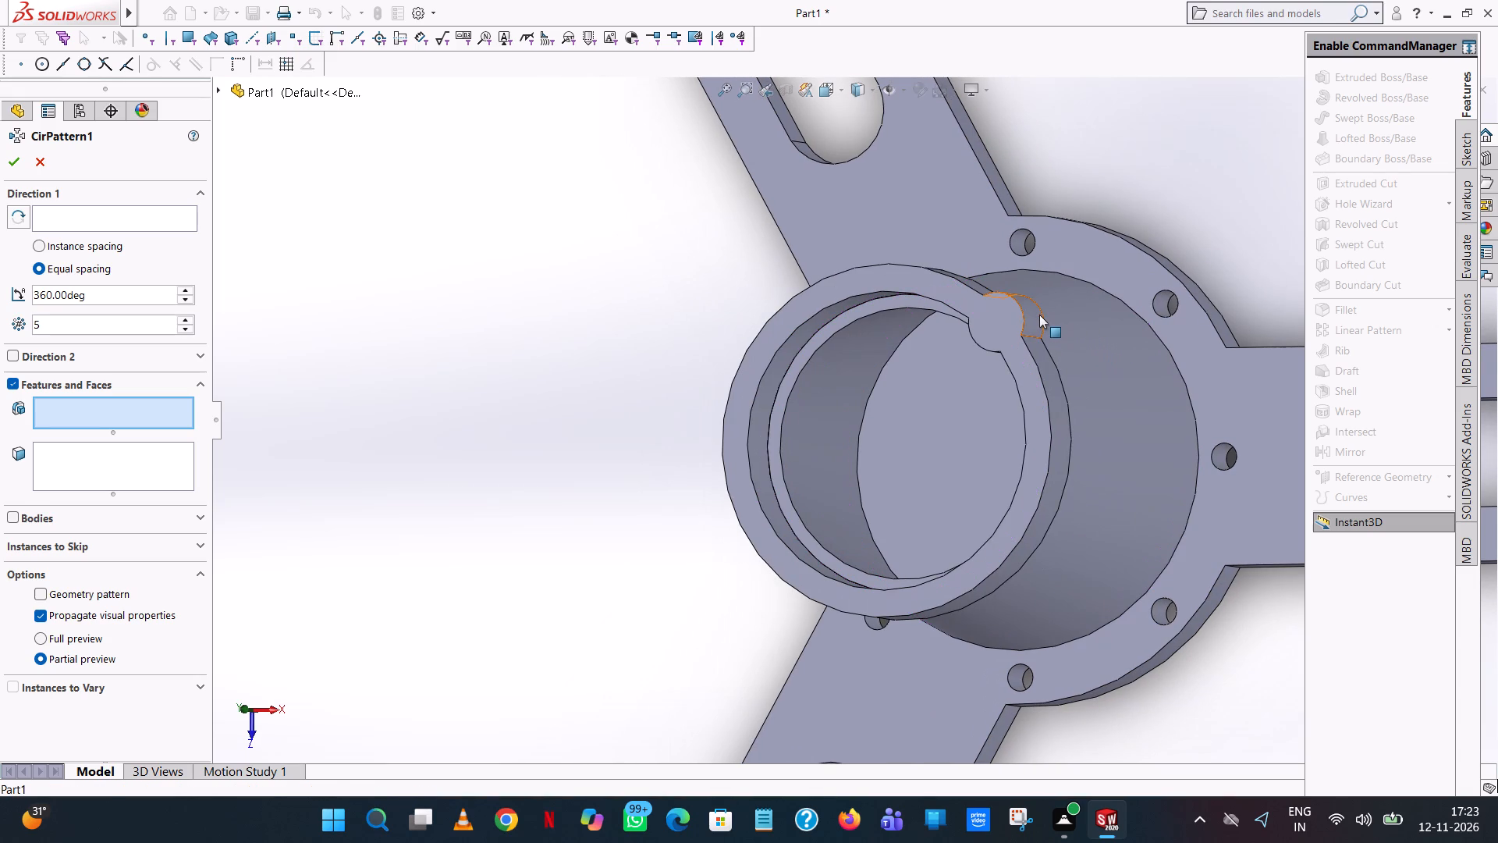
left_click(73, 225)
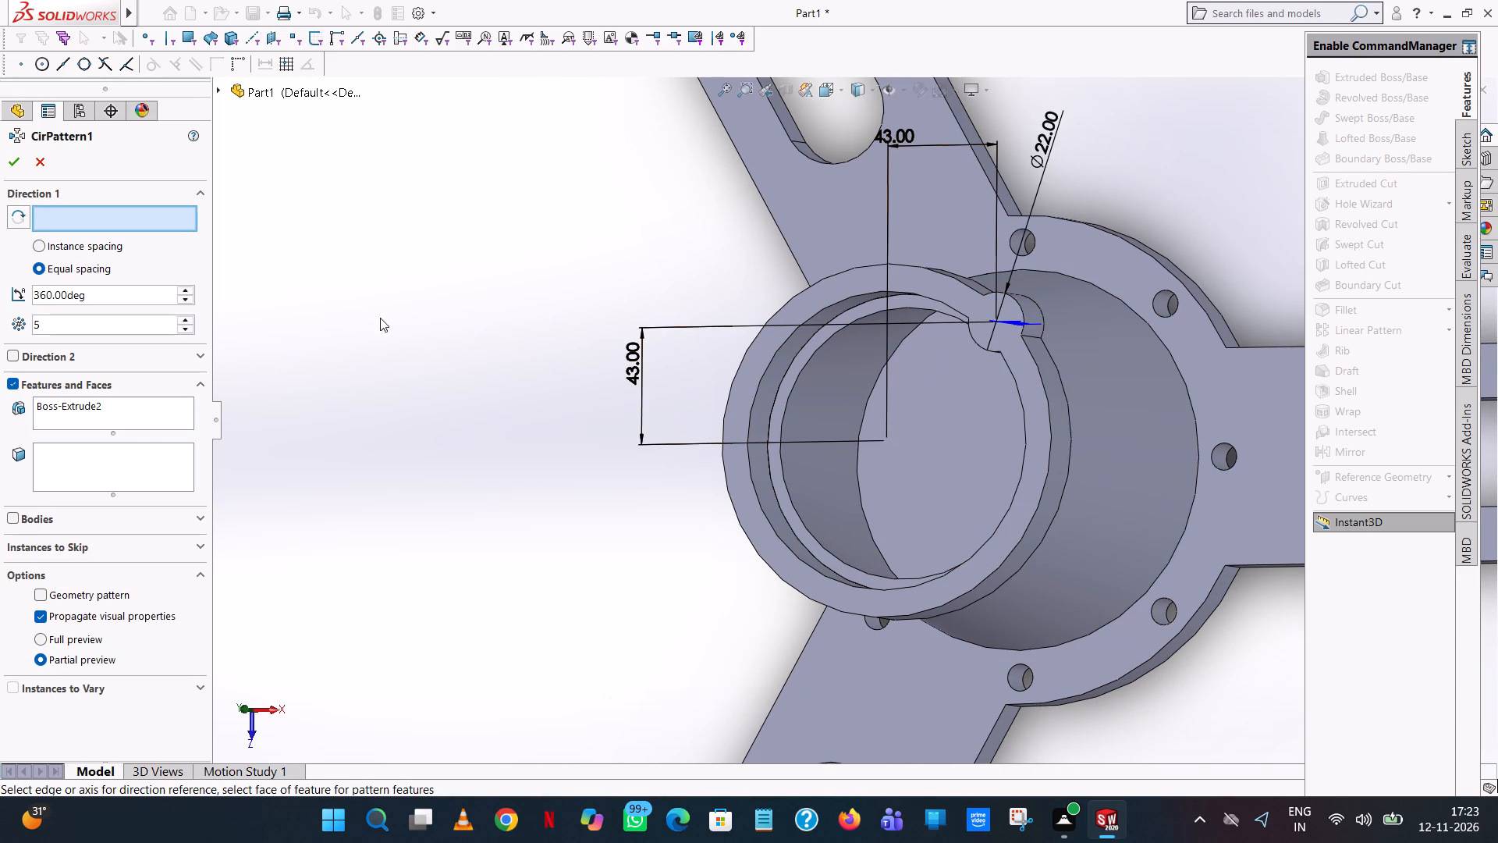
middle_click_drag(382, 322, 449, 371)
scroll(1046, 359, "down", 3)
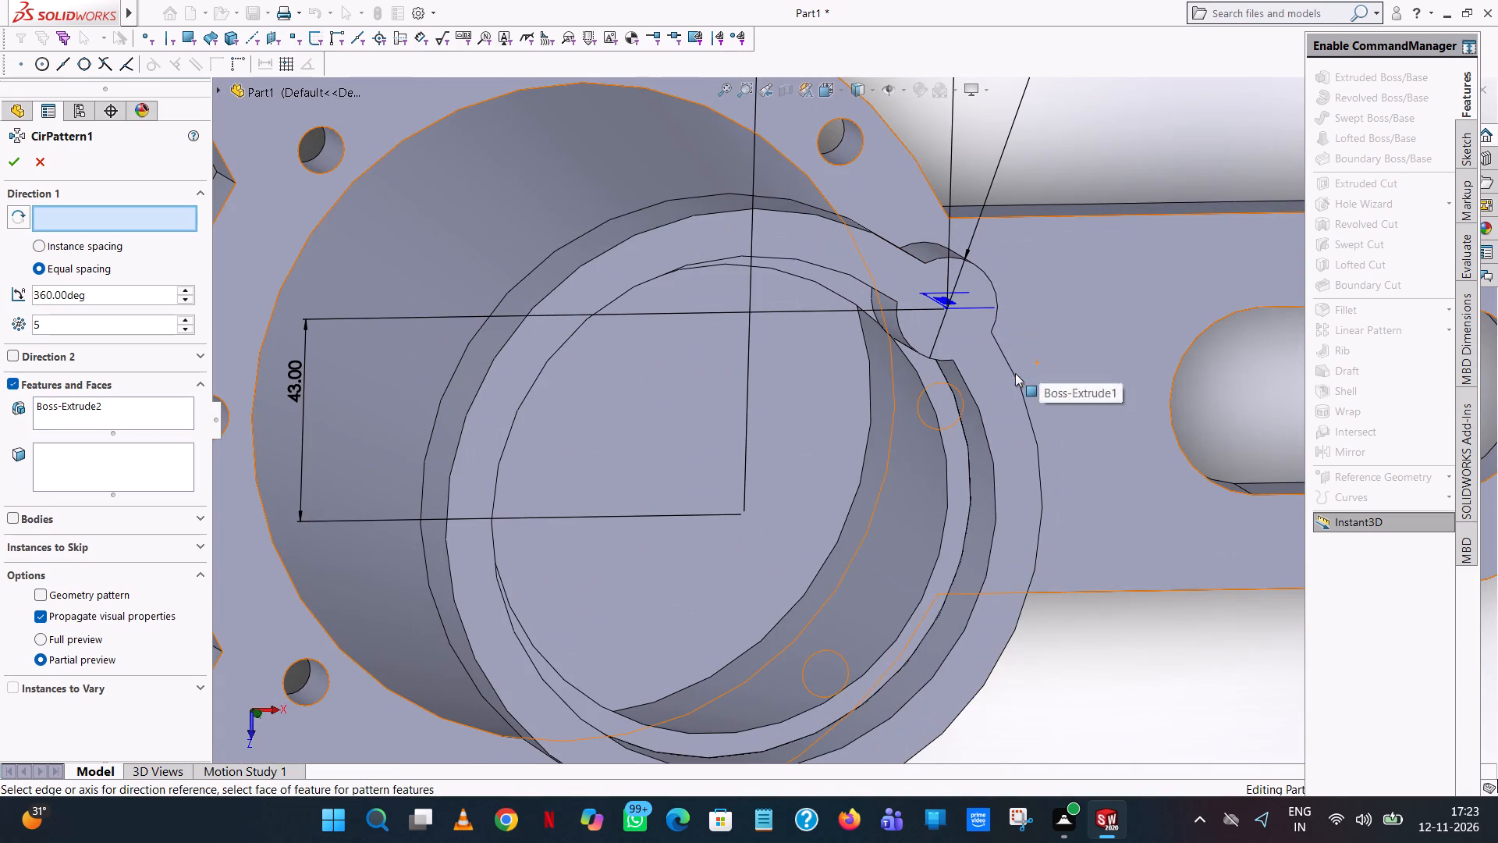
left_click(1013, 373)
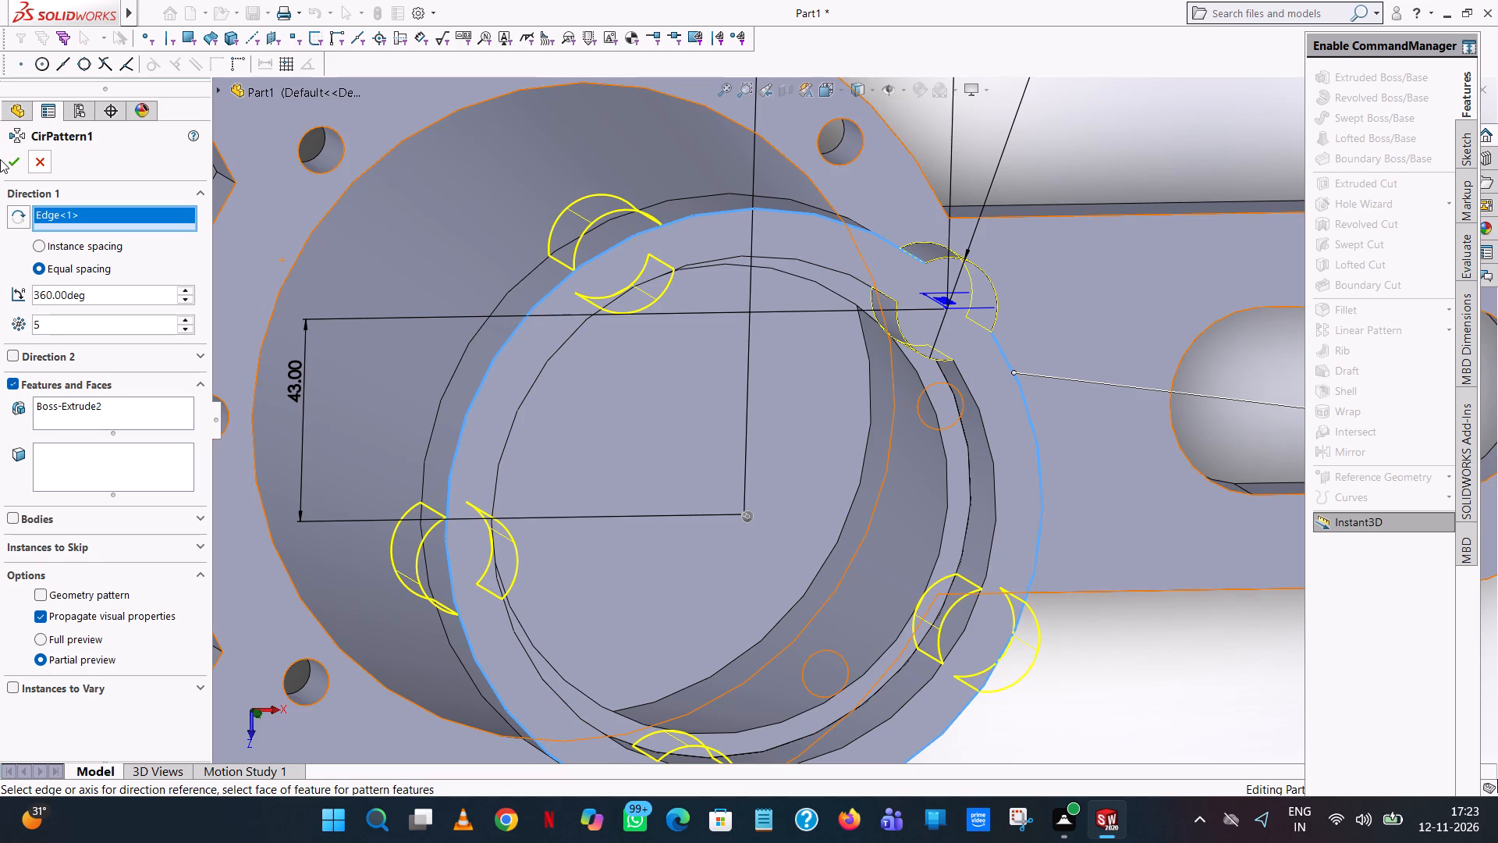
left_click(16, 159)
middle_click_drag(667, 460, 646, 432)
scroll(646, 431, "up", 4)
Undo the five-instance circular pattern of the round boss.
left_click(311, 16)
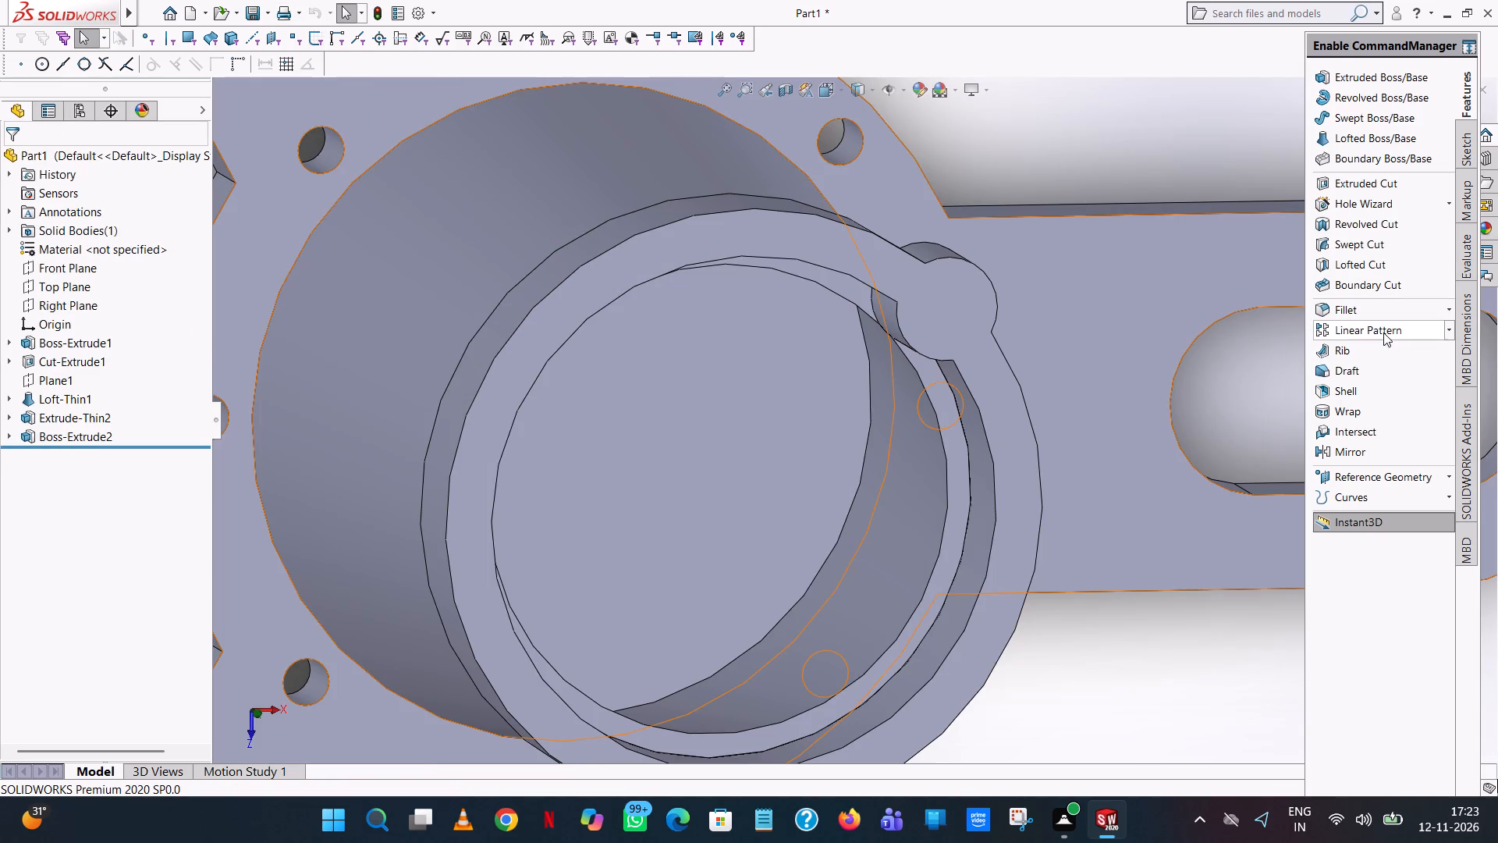
Circular-pattern the round boss about the top ring's outer edge with 4 equally spaced instances over 360°.
left_click(1448, 330)
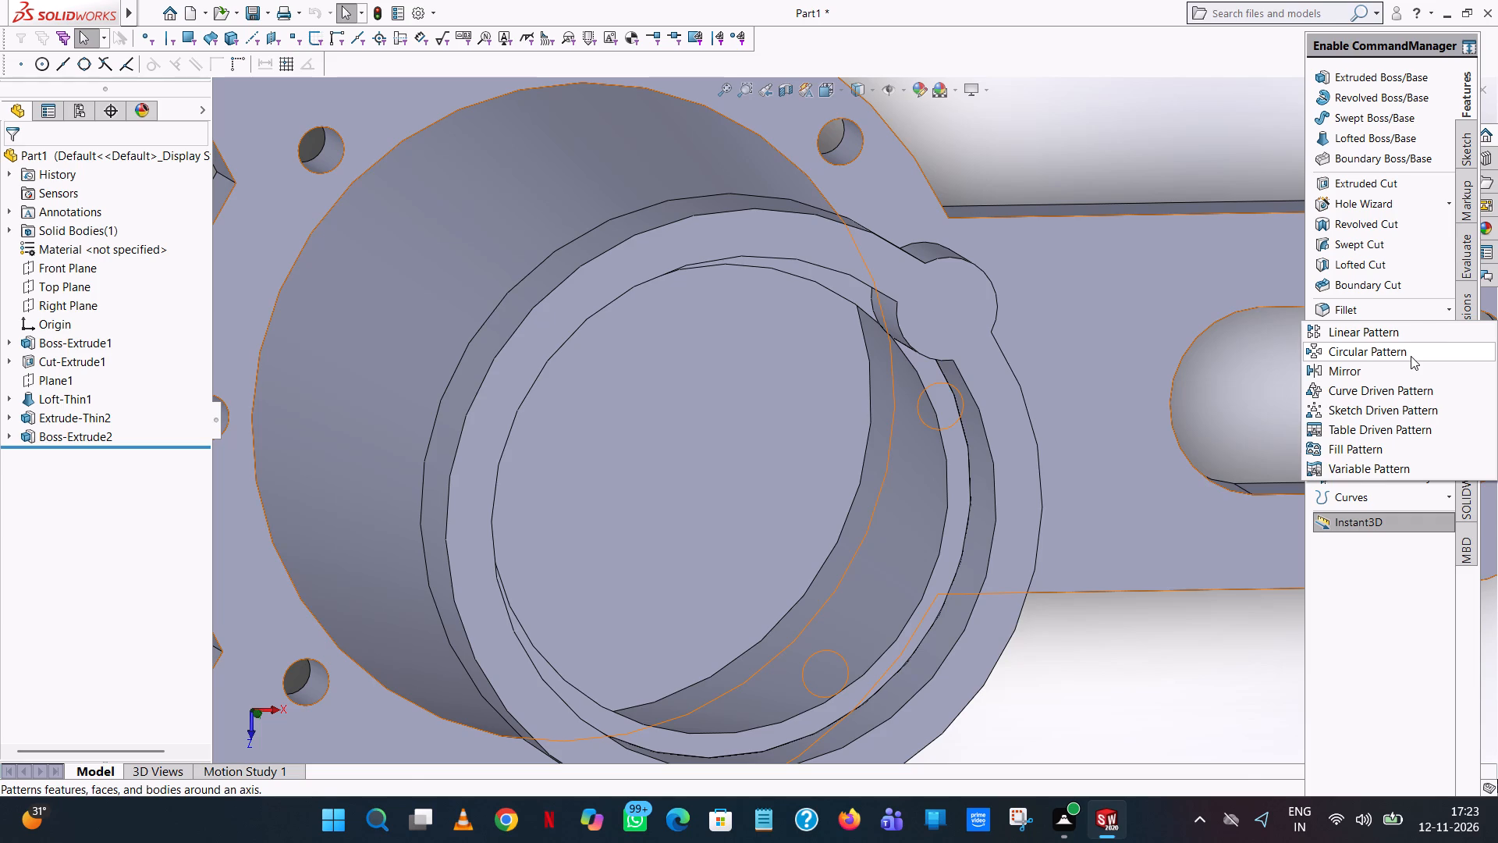
left_click(1411, 356)
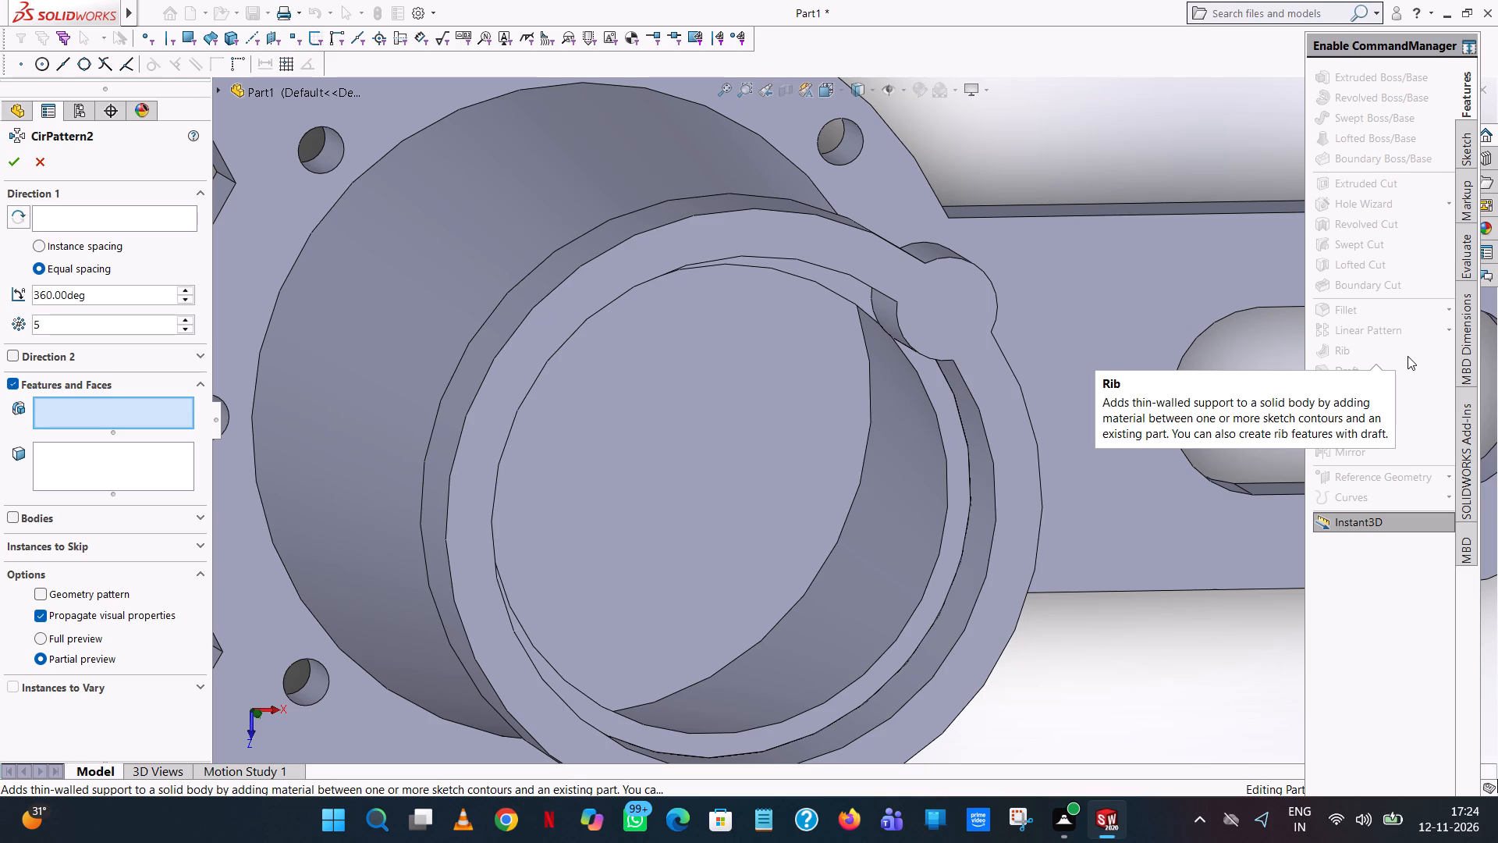
left_click(158, 211)
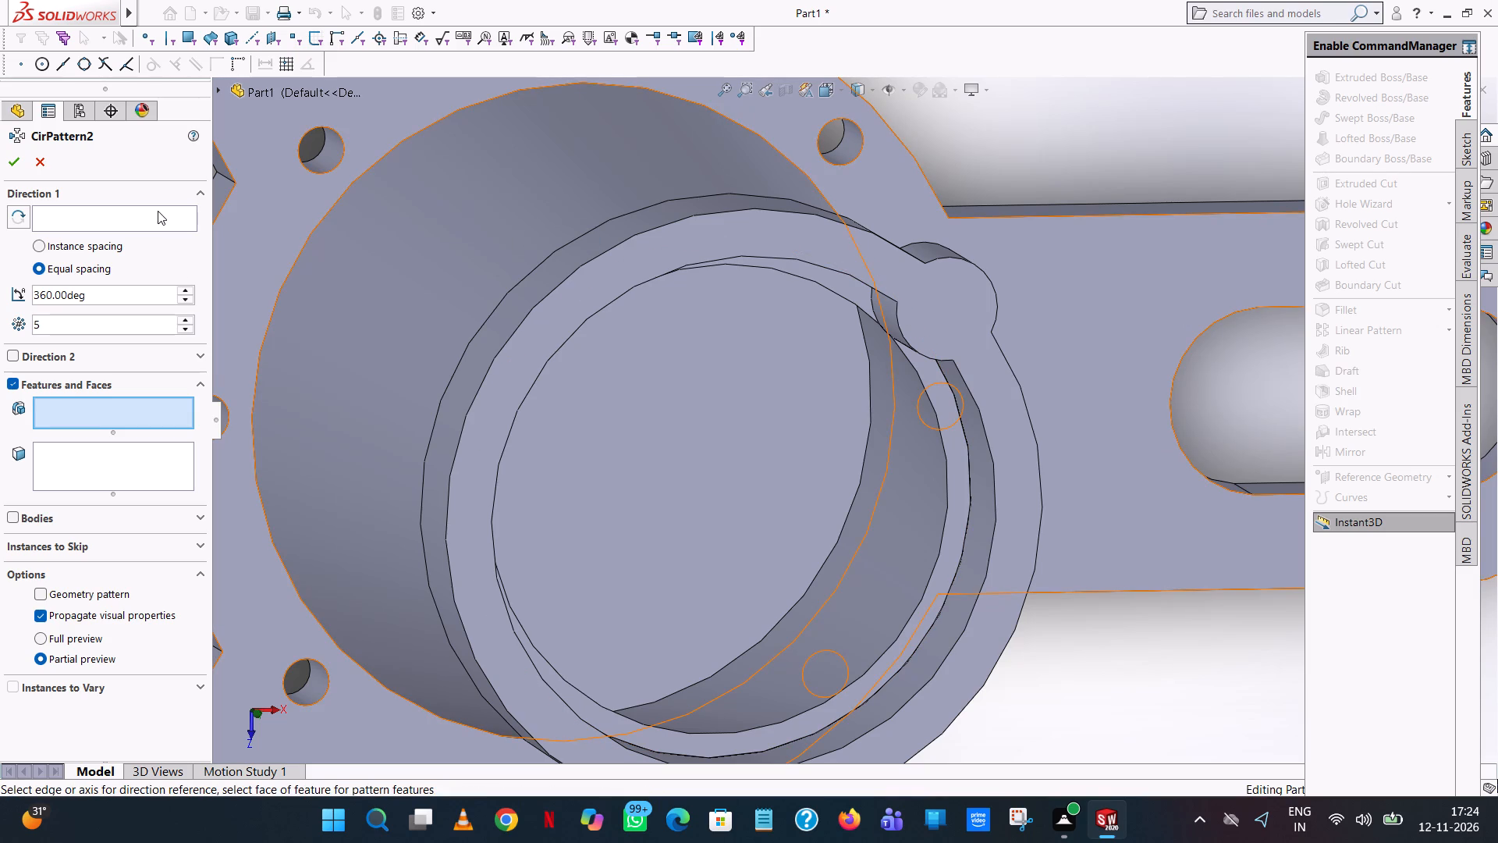
left_click(741, 208)
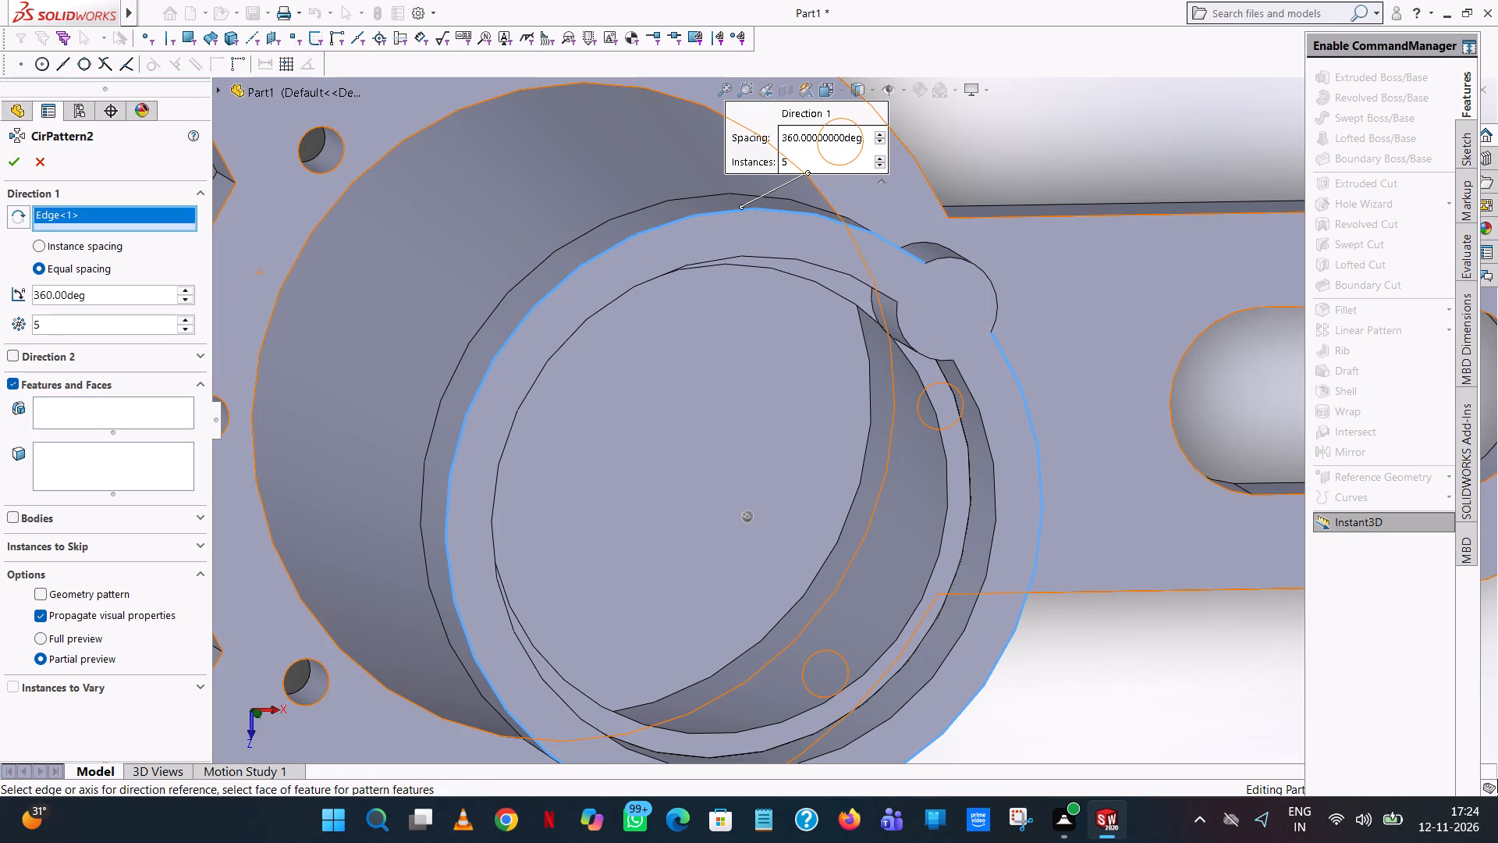
left_click(183, 326)
left_click(927, 247)
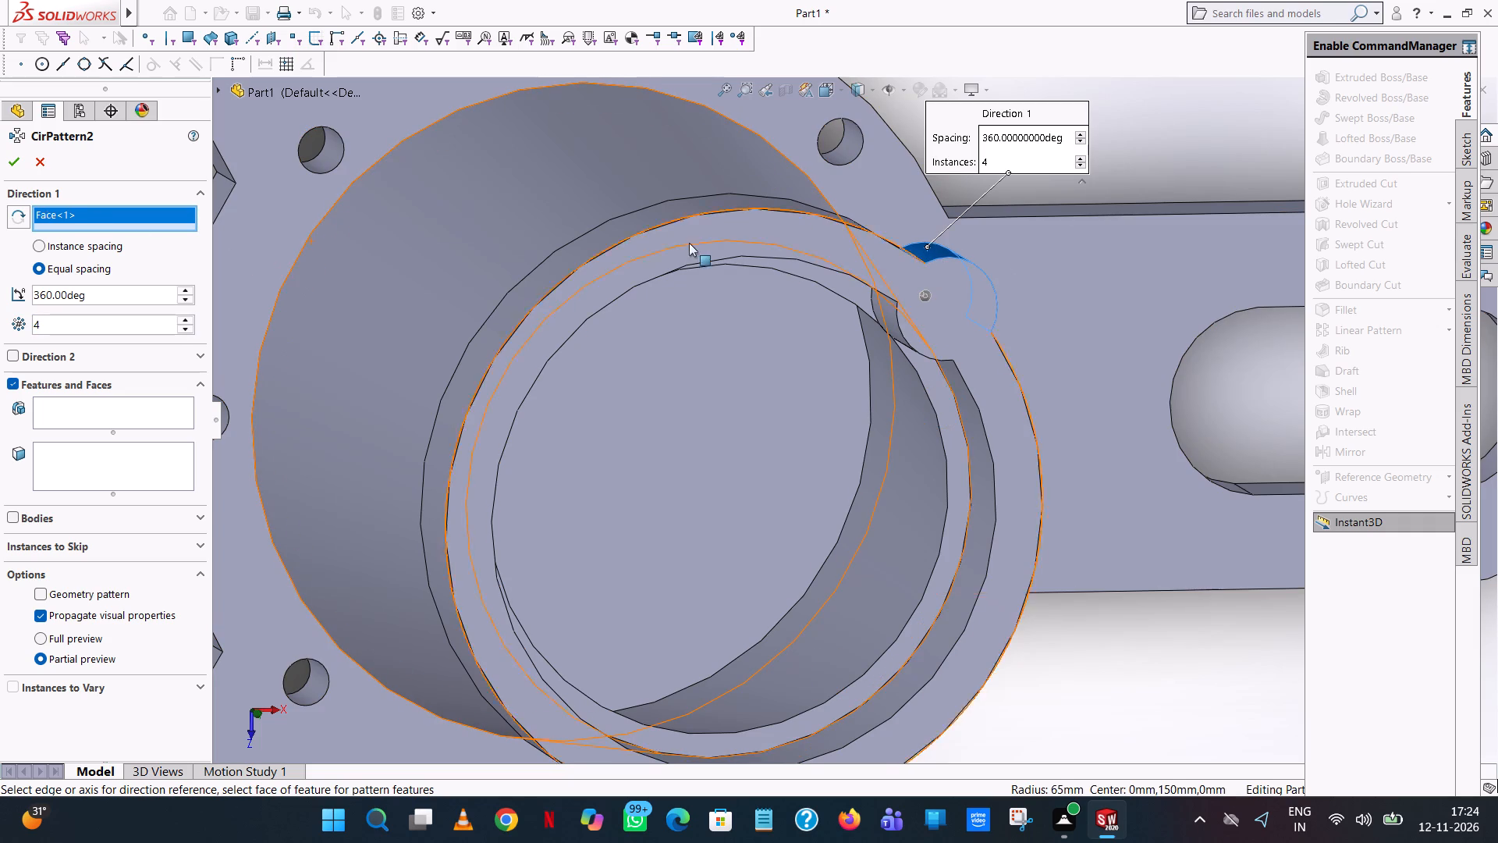
left_click(690, 215)
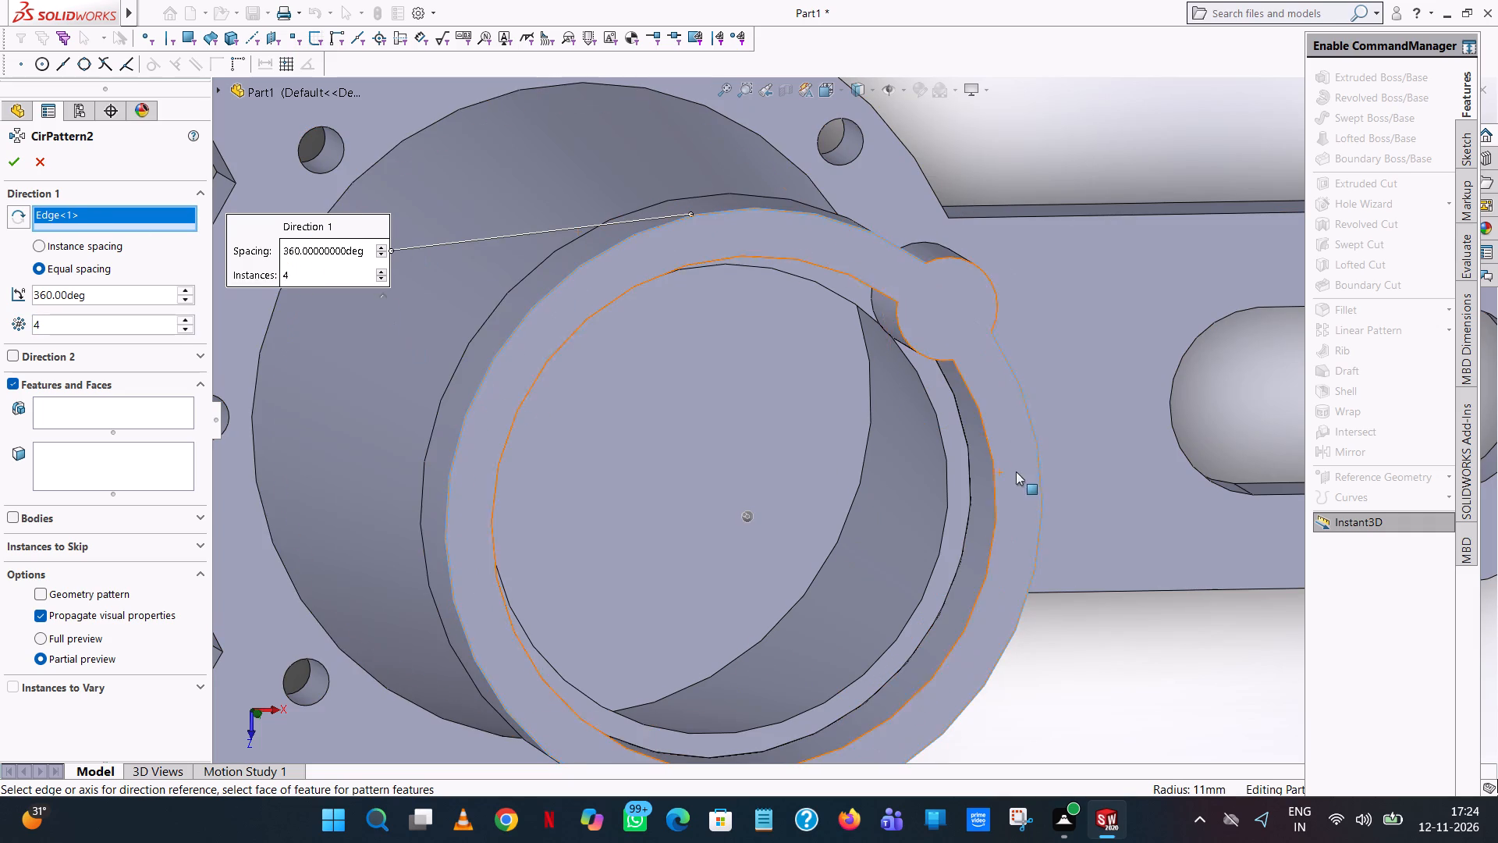
middle_click_drag(805, 432, 783, 412)
scroll(783, 411, "up", 1)
left_click(98, 414)
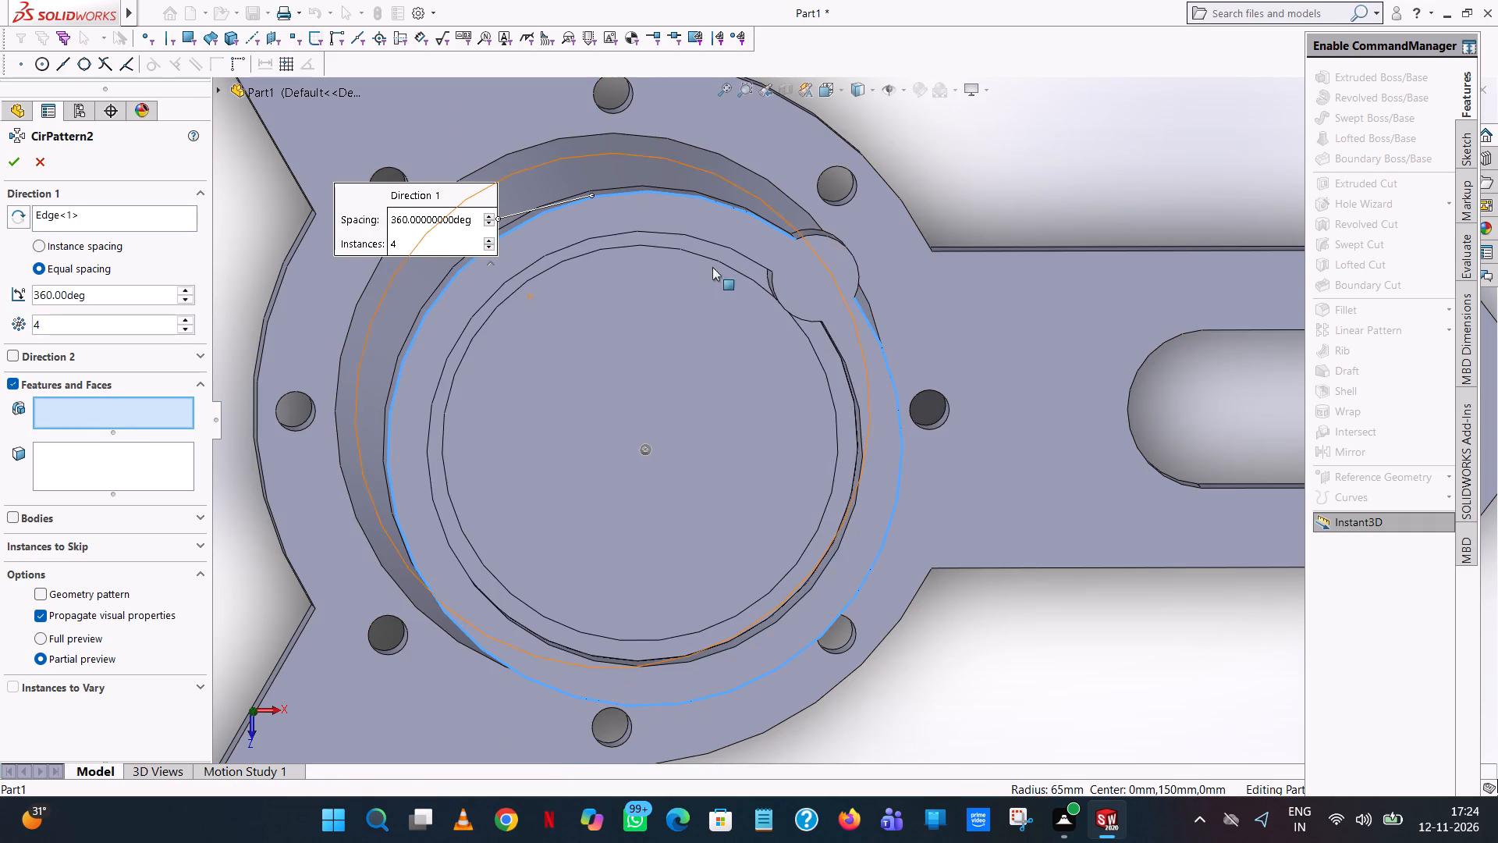
middle_click_drag(825, 235, 823, 286)
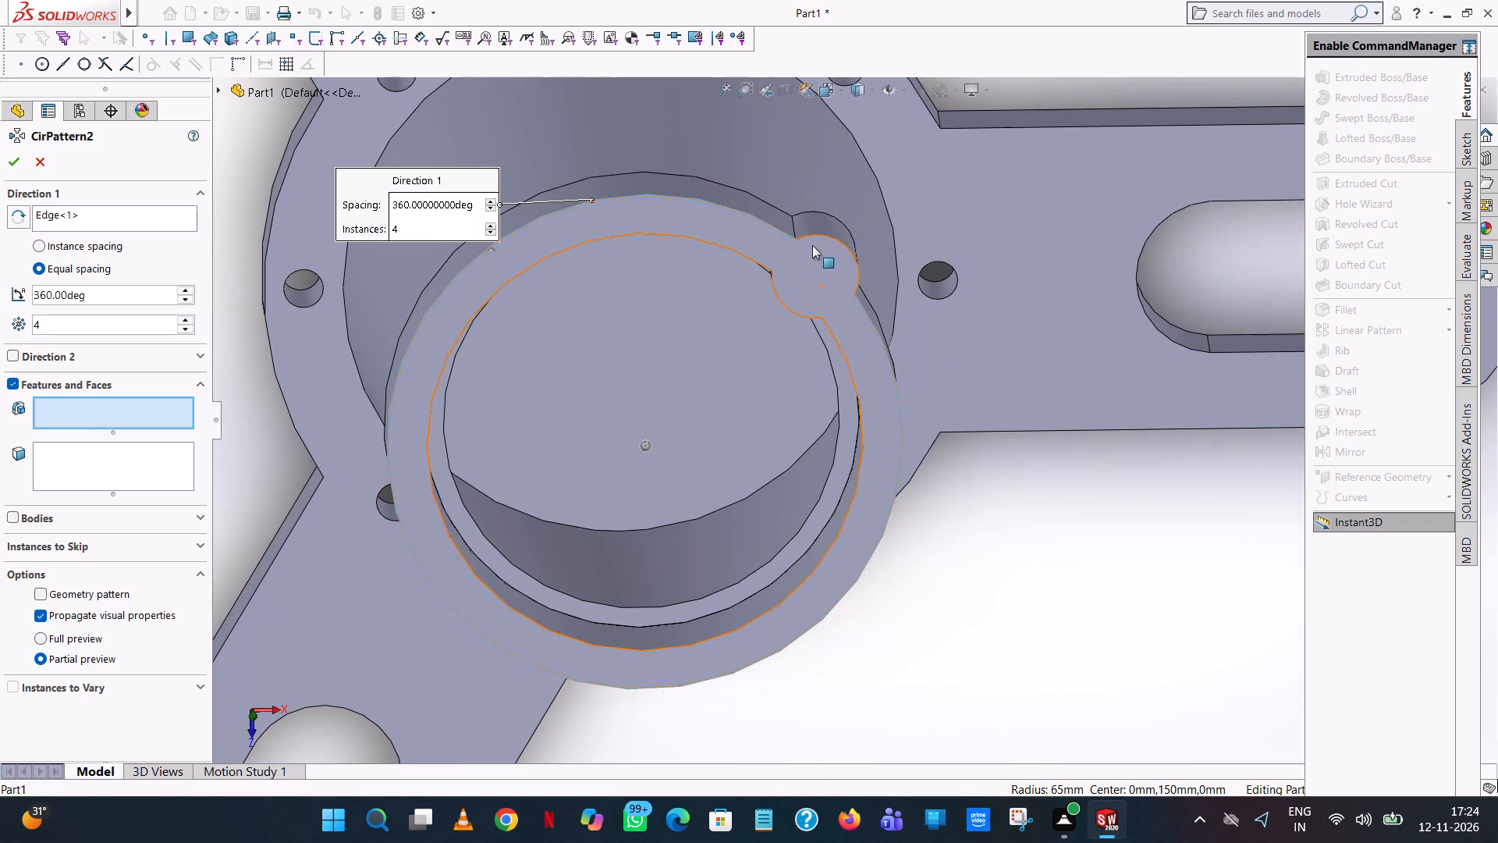
left_click(816, 222)
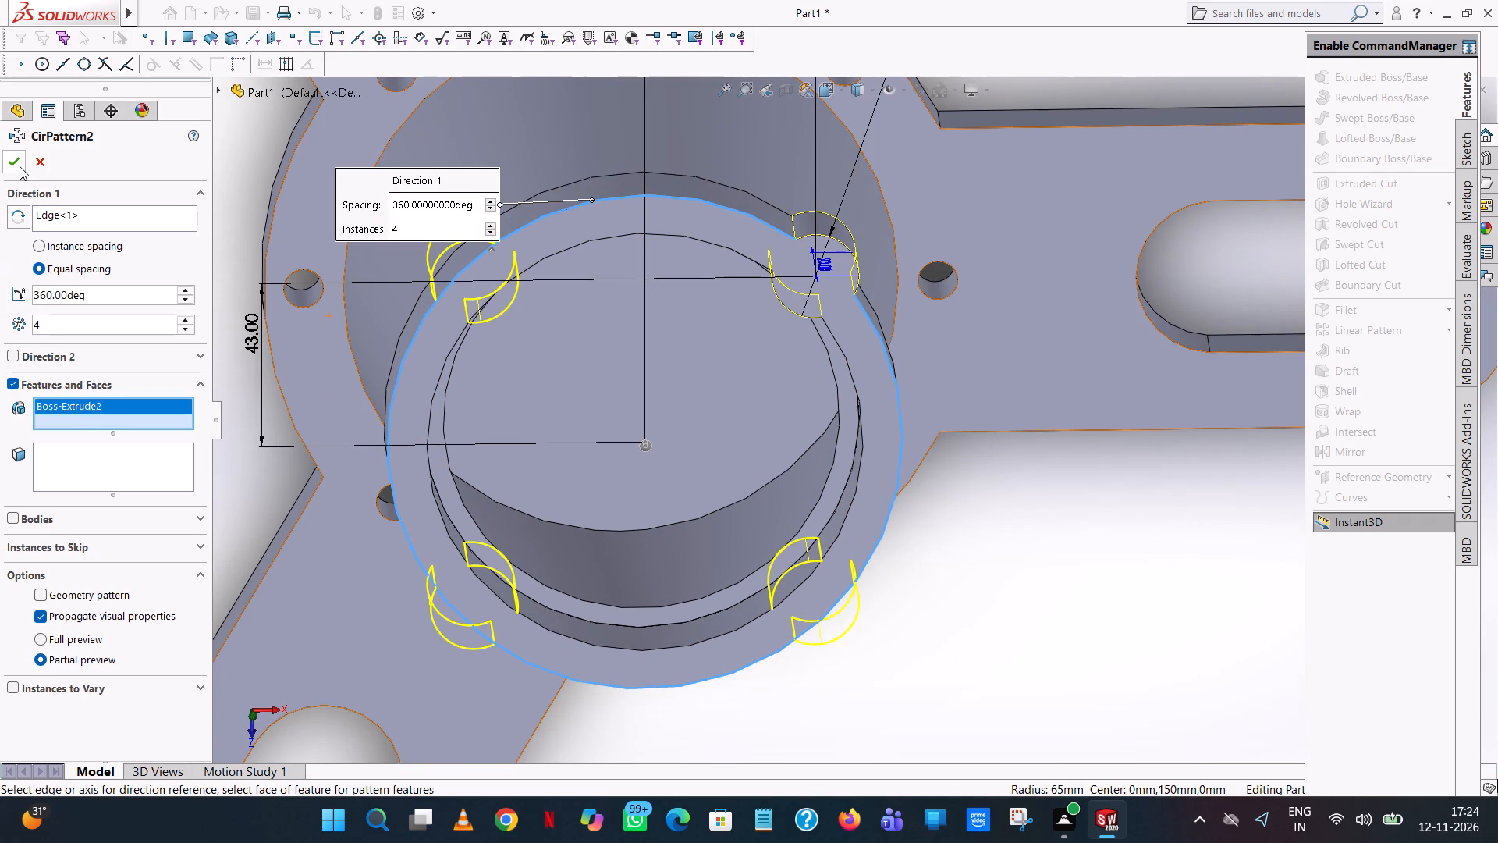
left_click(15, 164)
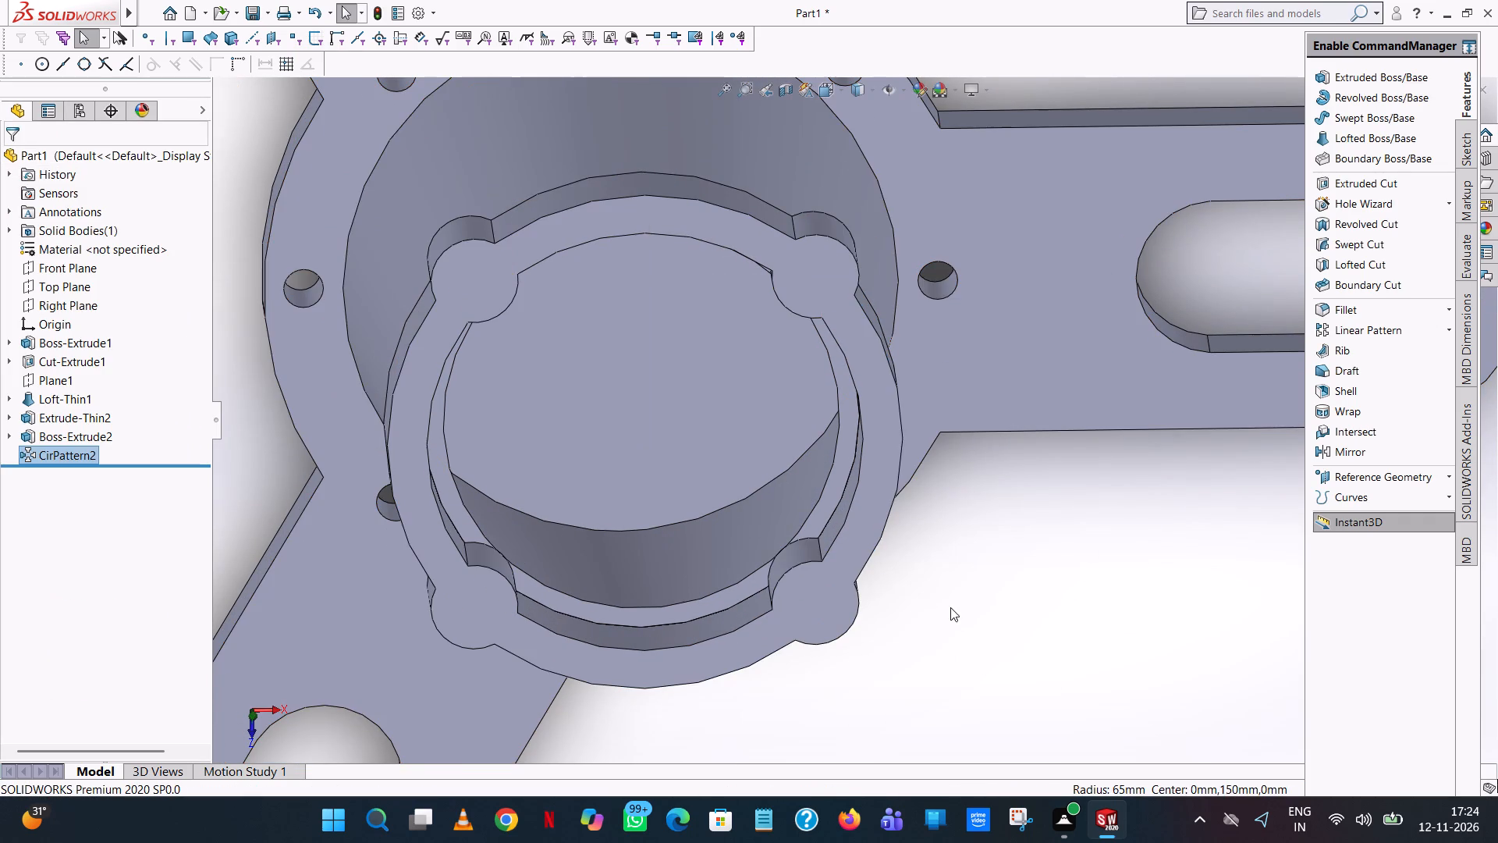
Examine the four patterned round bosses and the top ring's inner edge from several angles.
scroll(946, 604, "up", 1)
middle_click_drag(946, 604, 956, 470)
scroll(957, 476, "up", 4)
left_click(964, 341)
middle_click_drag(971, 349, 956, 331)
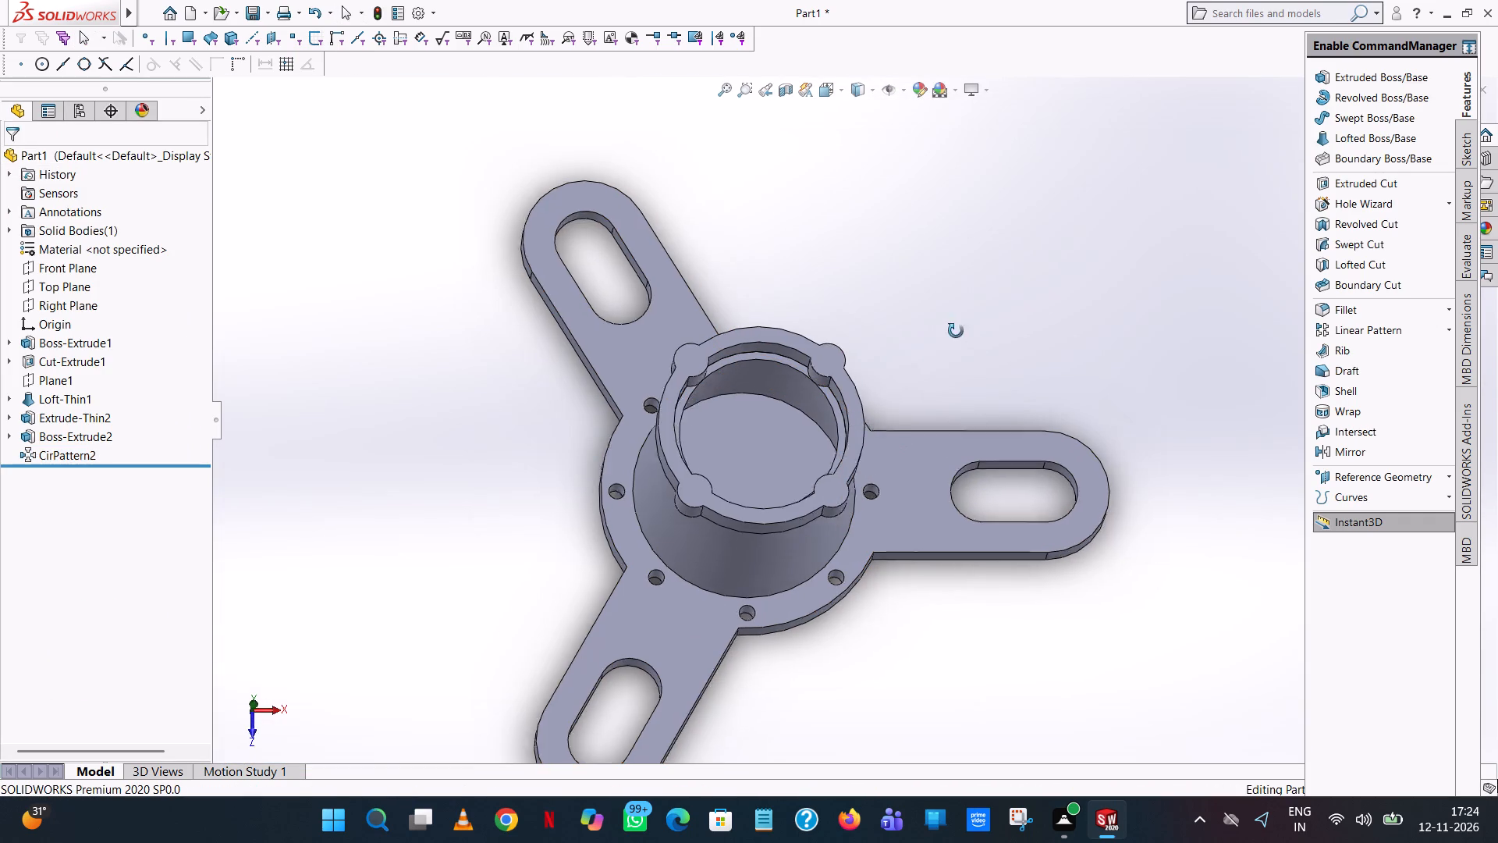
middle_click_drag(956, 331, 992, 379)
scroll(992, 379, "up", 1)
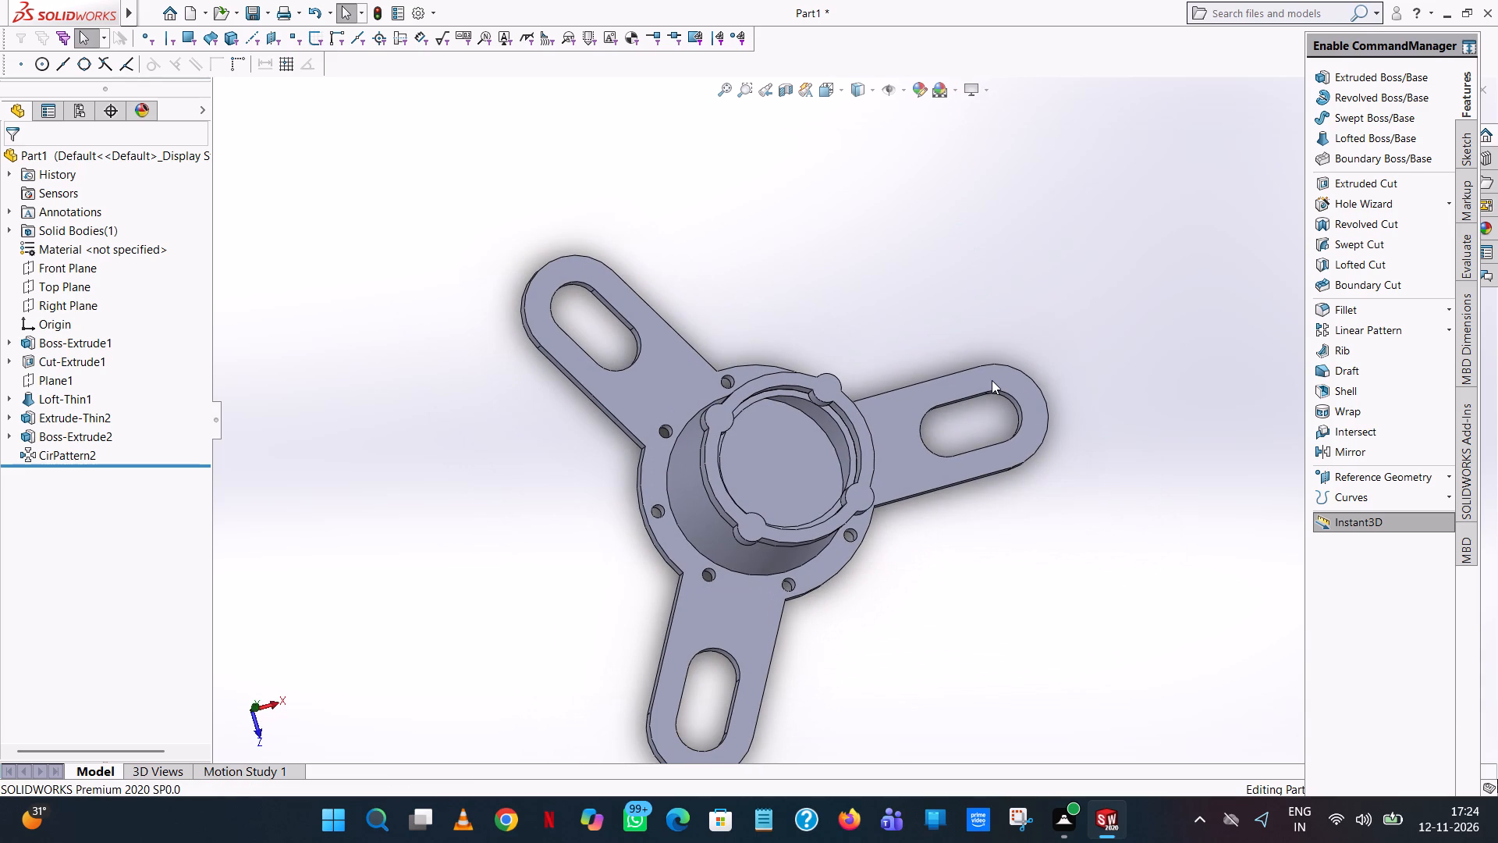
scroll(826, 456, "down", 3)
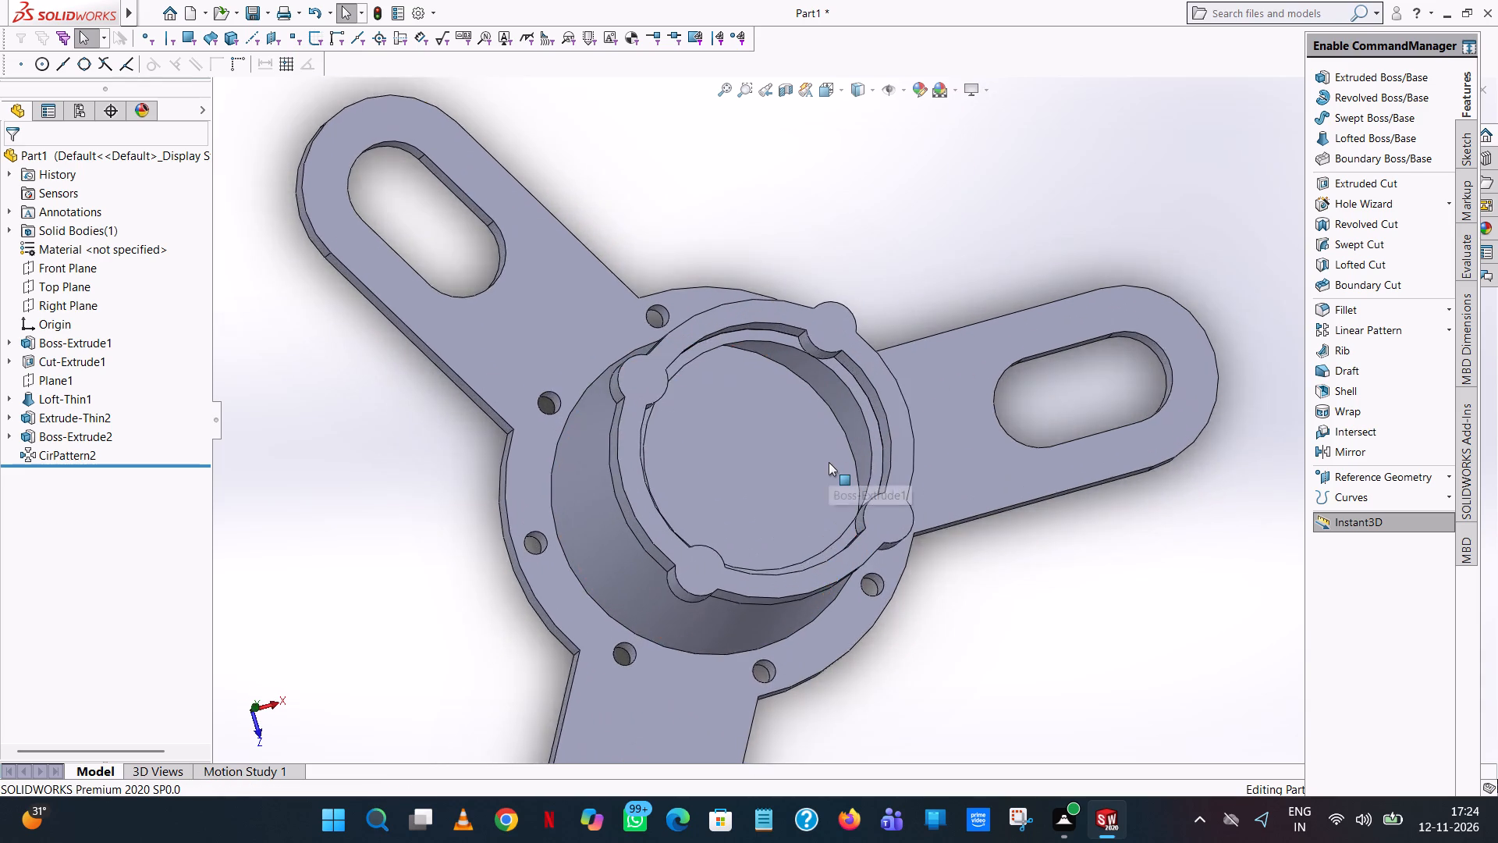
scroll(829, 462, "down", 2)
middle_click_drag(829, 462, 808, 496)
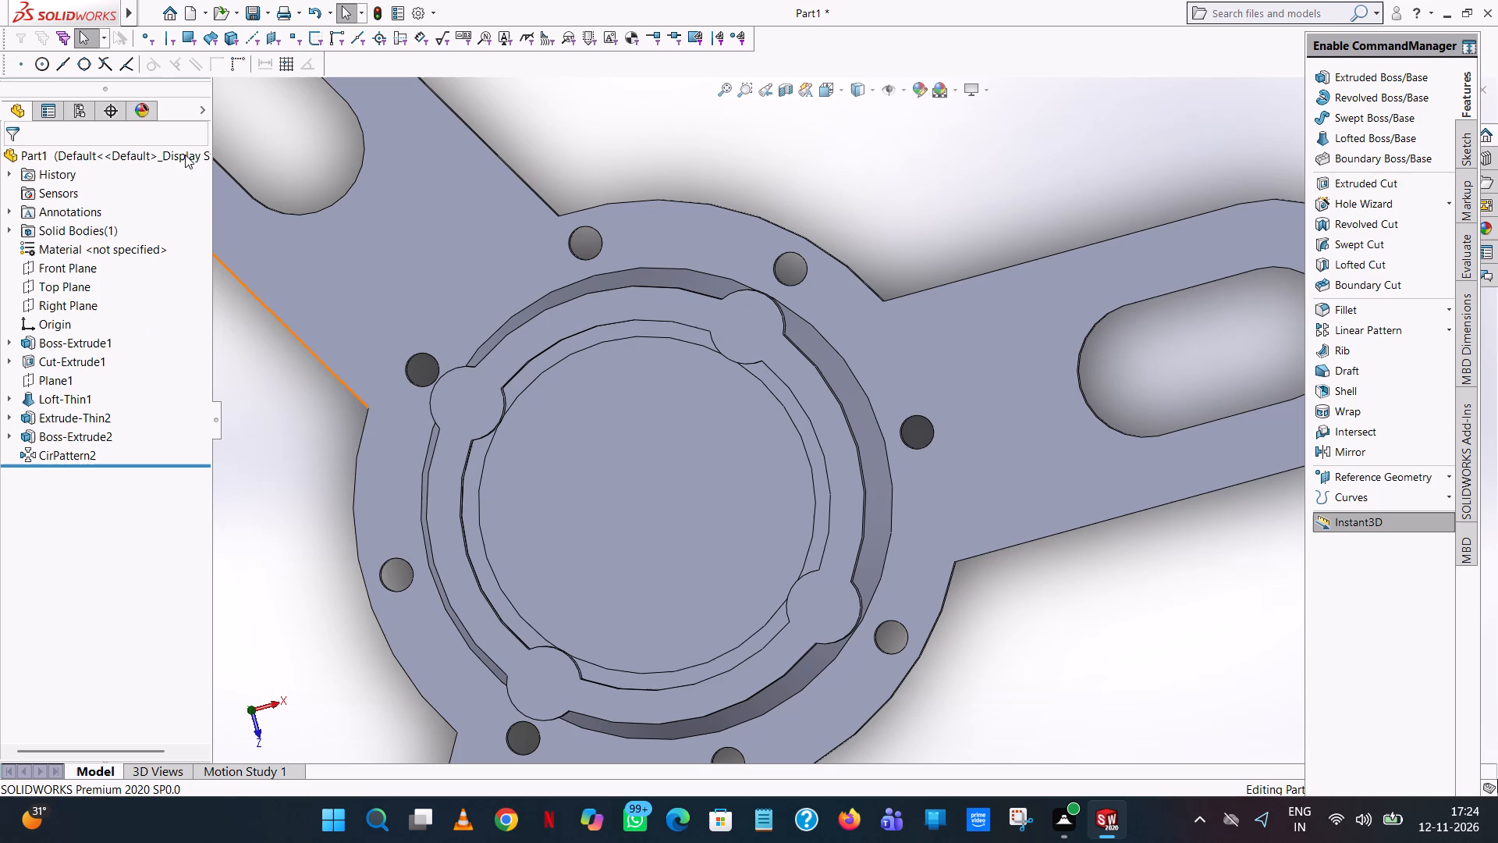
Undo the four-instance circular pattern of the round boss.
left_click(307, 10)
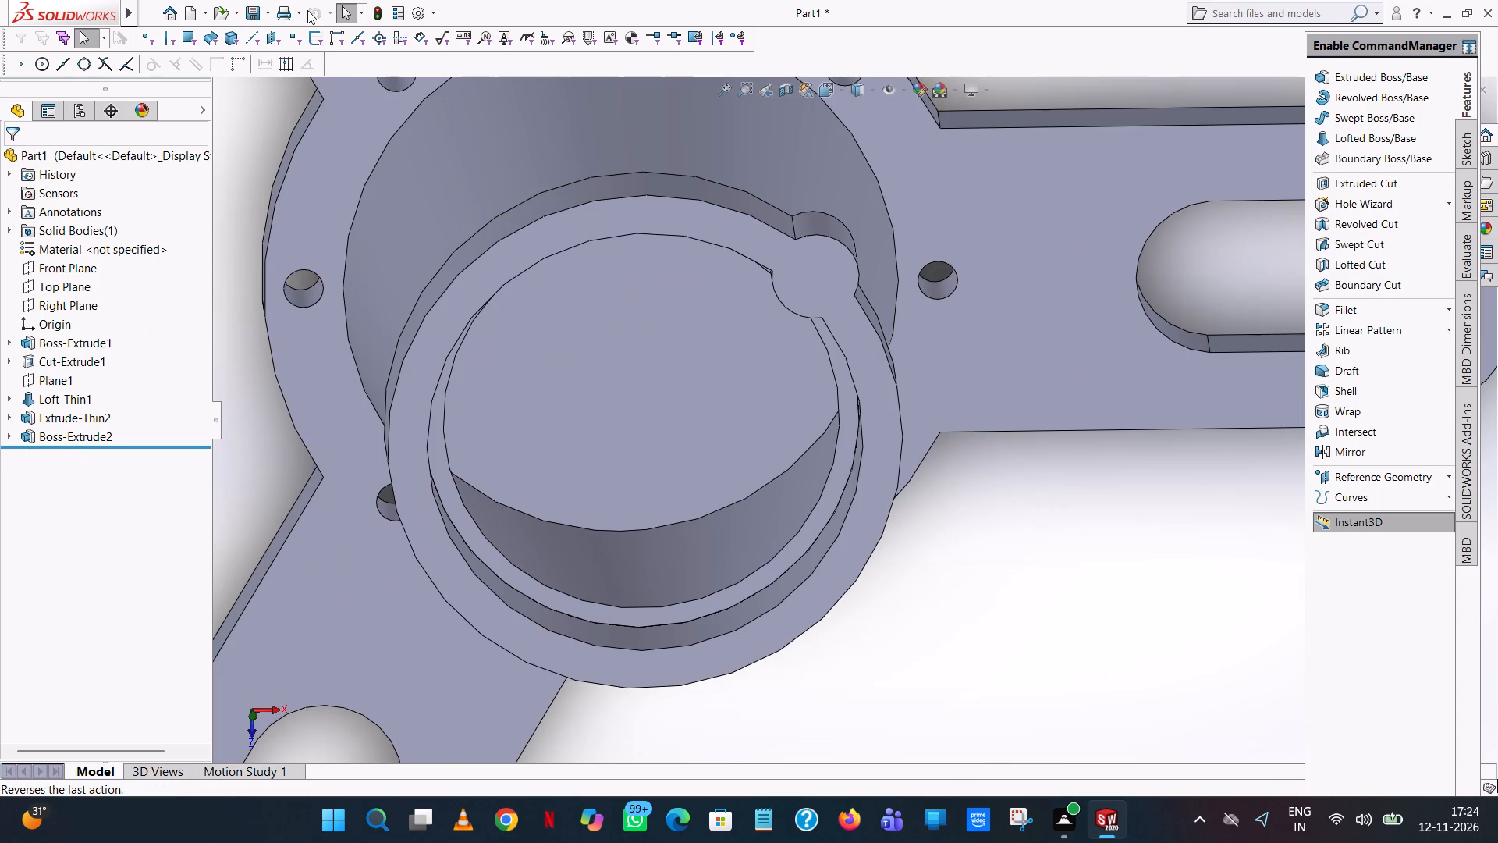
Open the sketch of the remaining round boss on the top ring for editing.
middle_click_drag(981, 539, 957, 436)
scroll(980, 539, "up", 1)
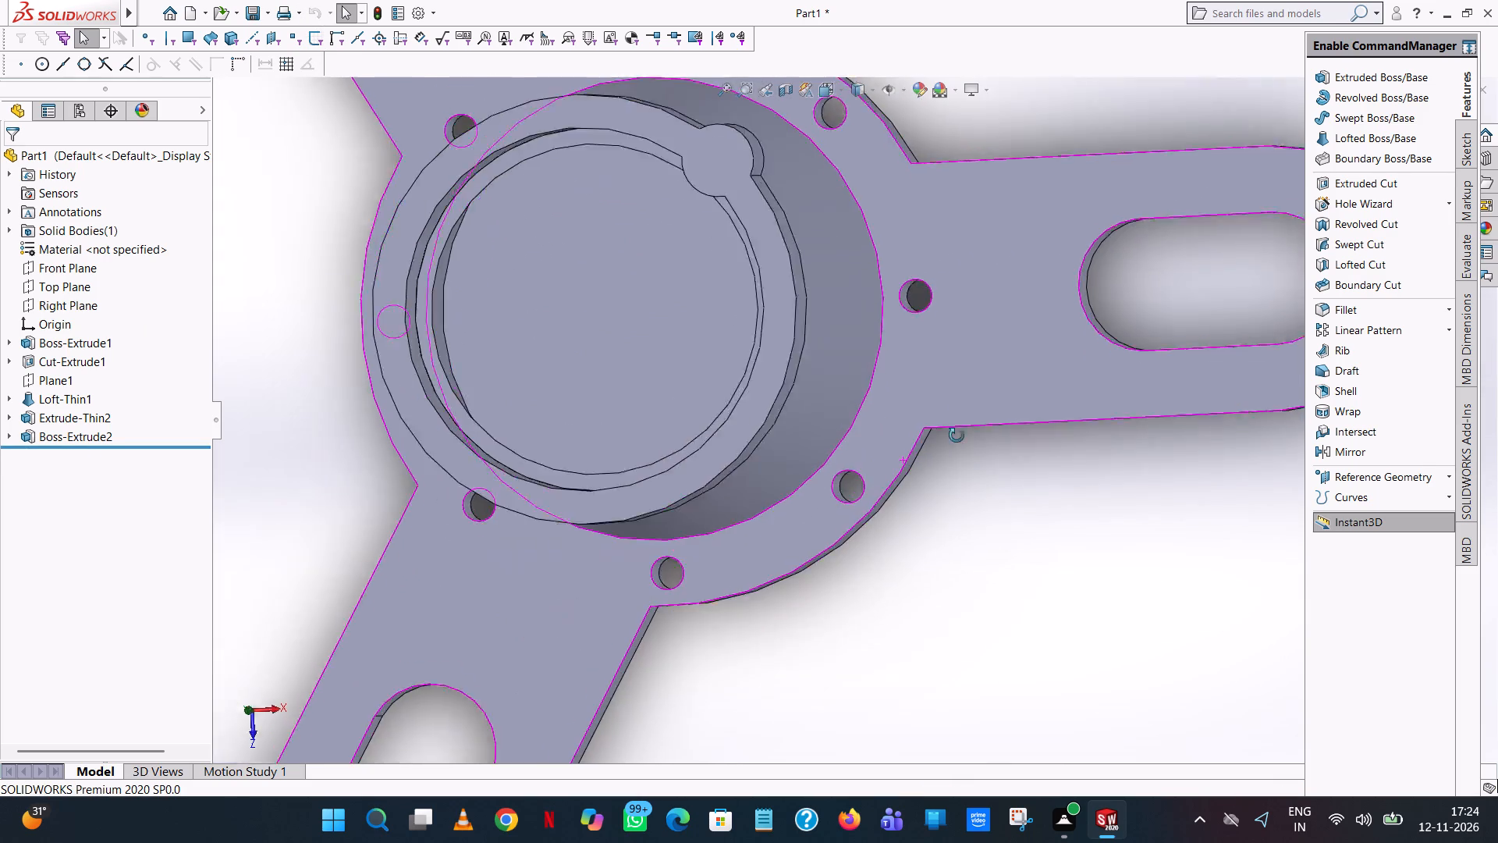
middle_click_drag(957, 436, 954, 458)
scroll(854, 464, "up", 3)
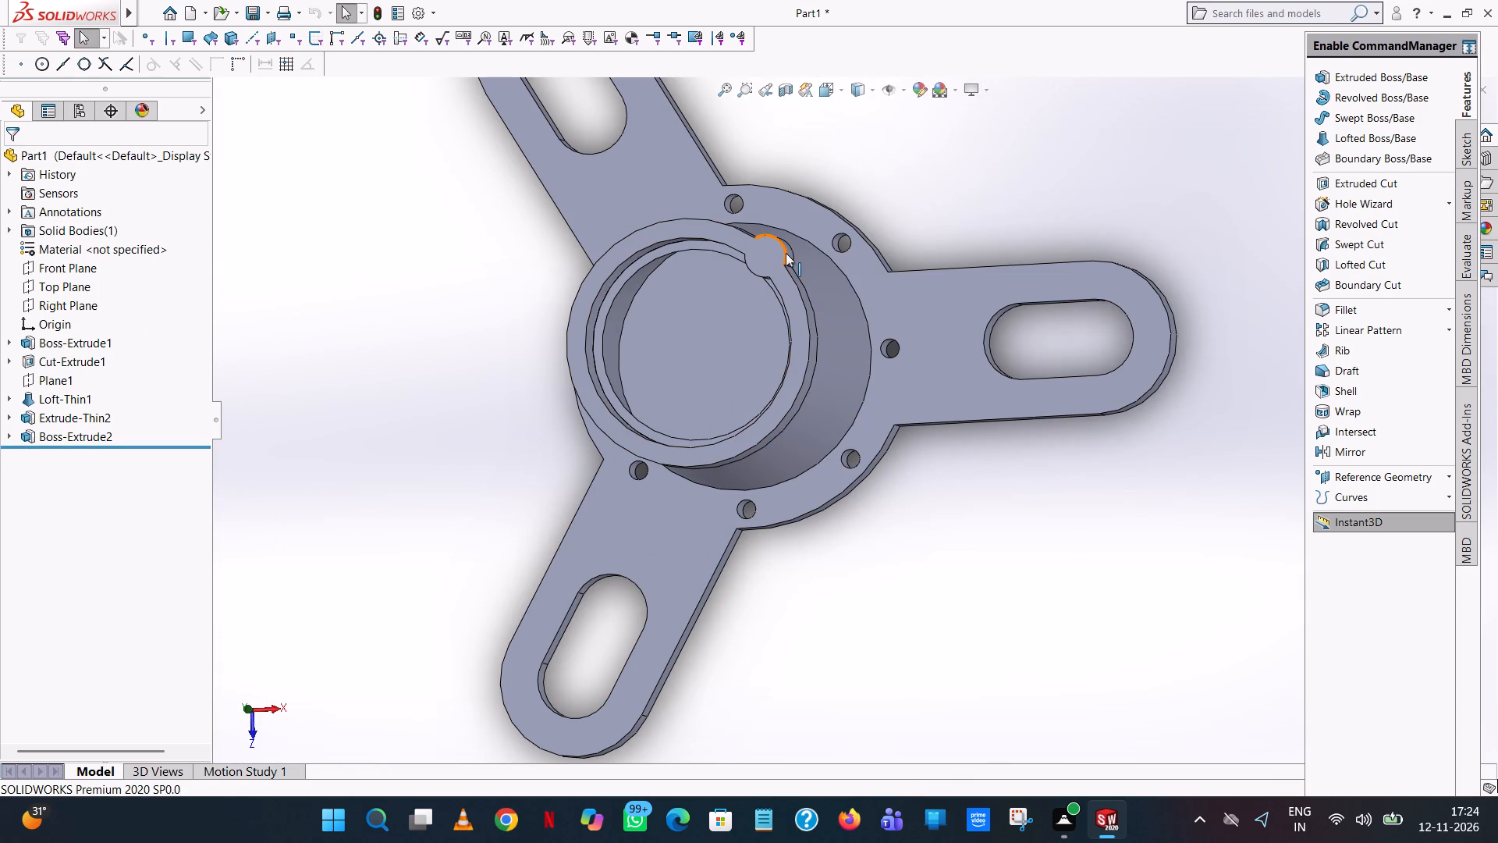
left_click(790, 258)
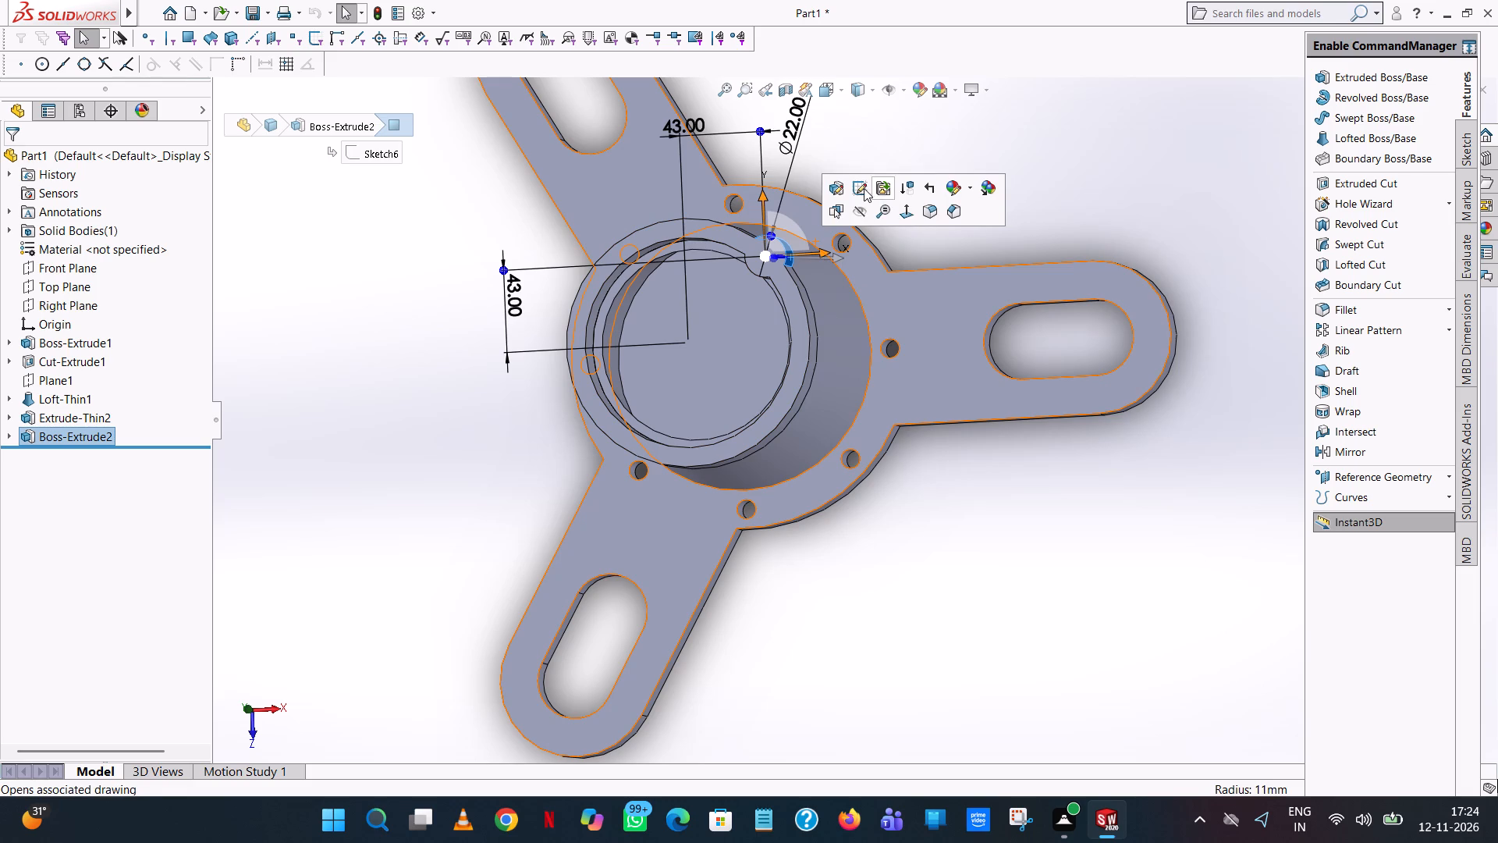
left_click(864, 188)
scroll(821, 259, "down", 3)
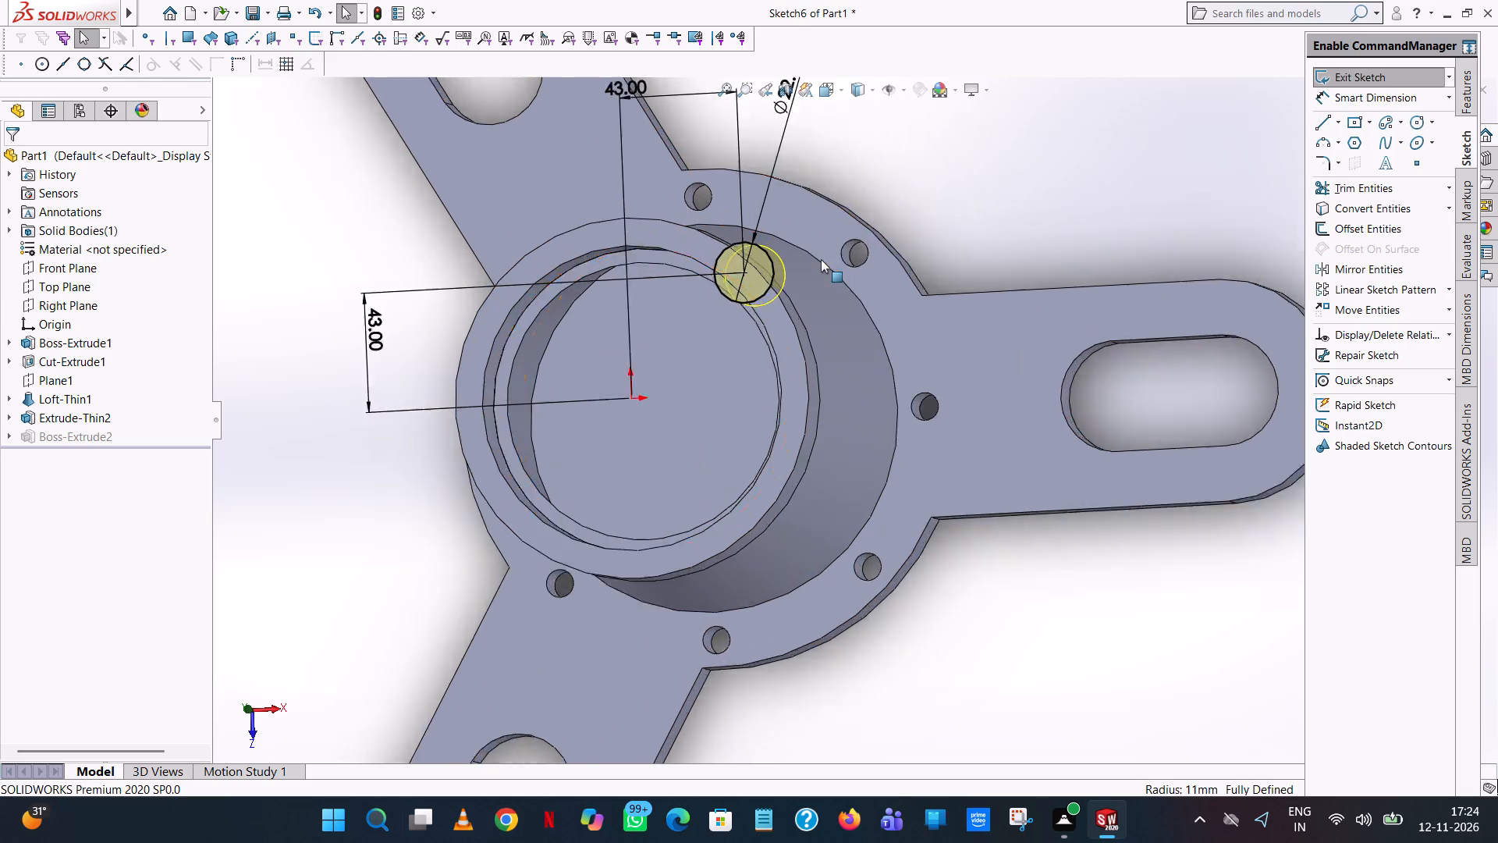
scroll(821, 259, "down", 5)
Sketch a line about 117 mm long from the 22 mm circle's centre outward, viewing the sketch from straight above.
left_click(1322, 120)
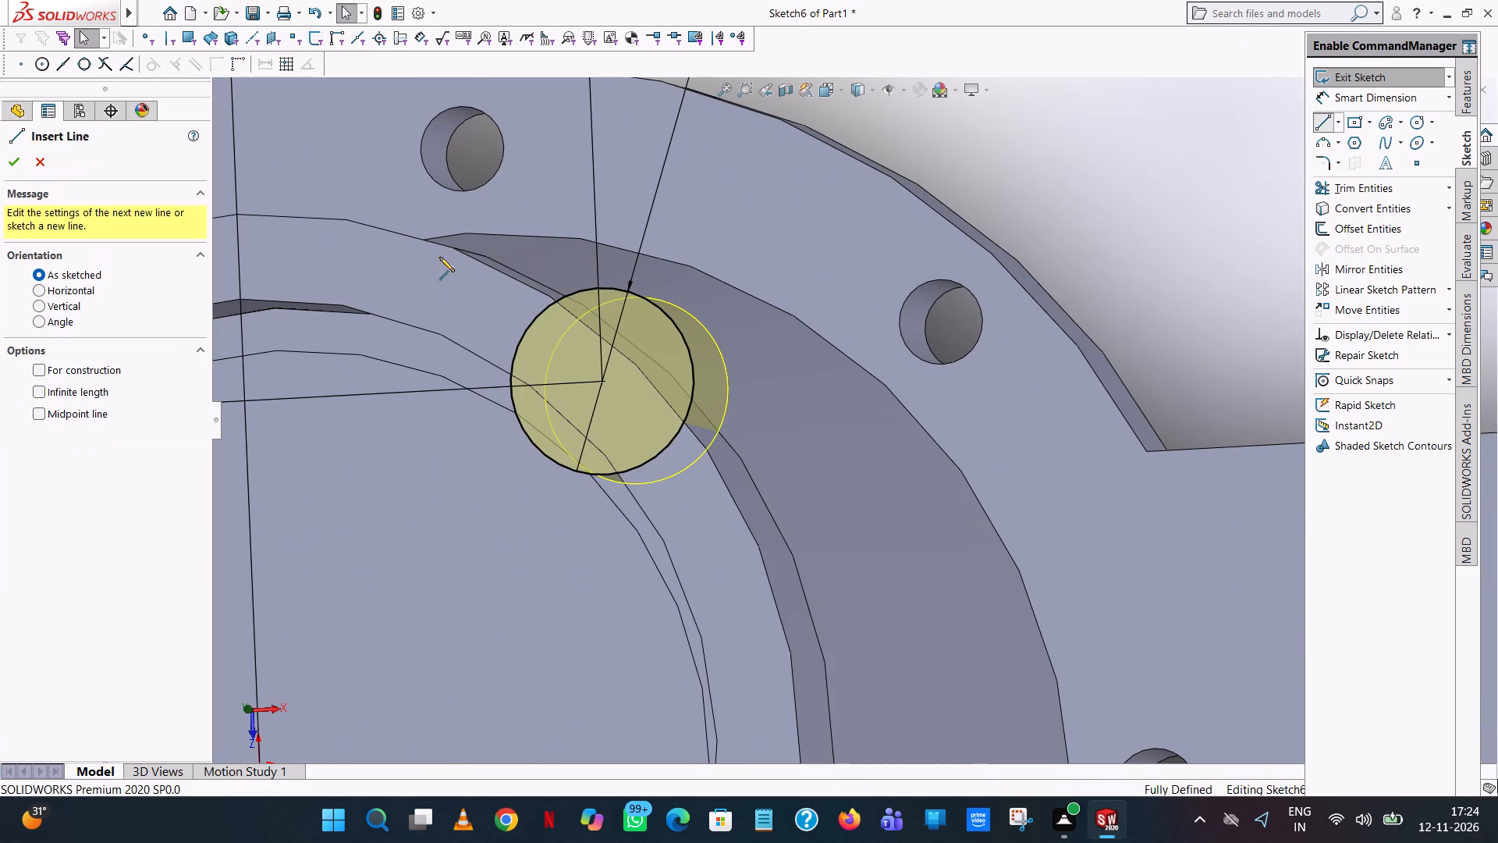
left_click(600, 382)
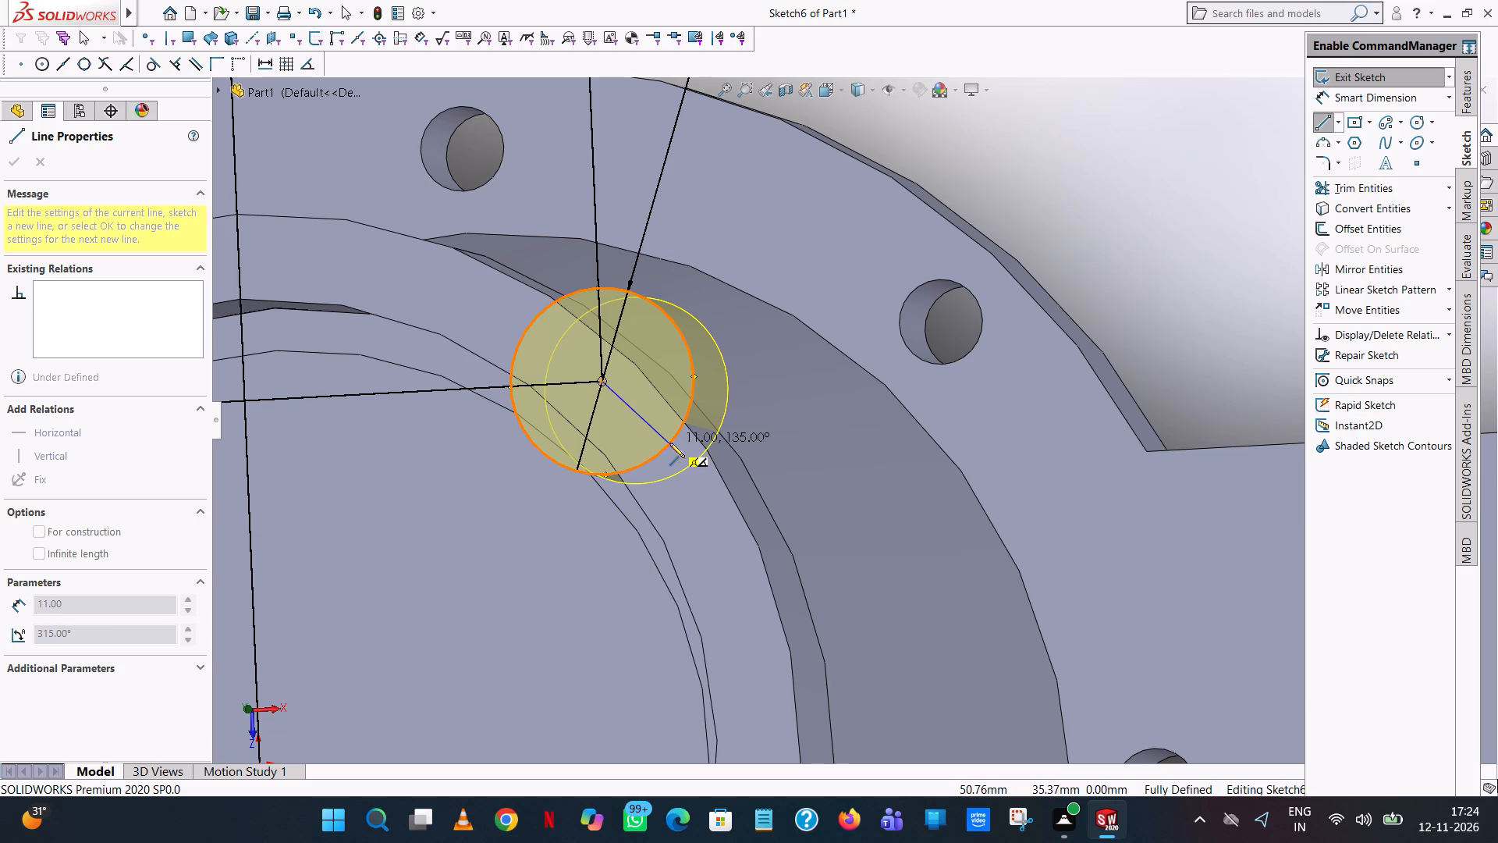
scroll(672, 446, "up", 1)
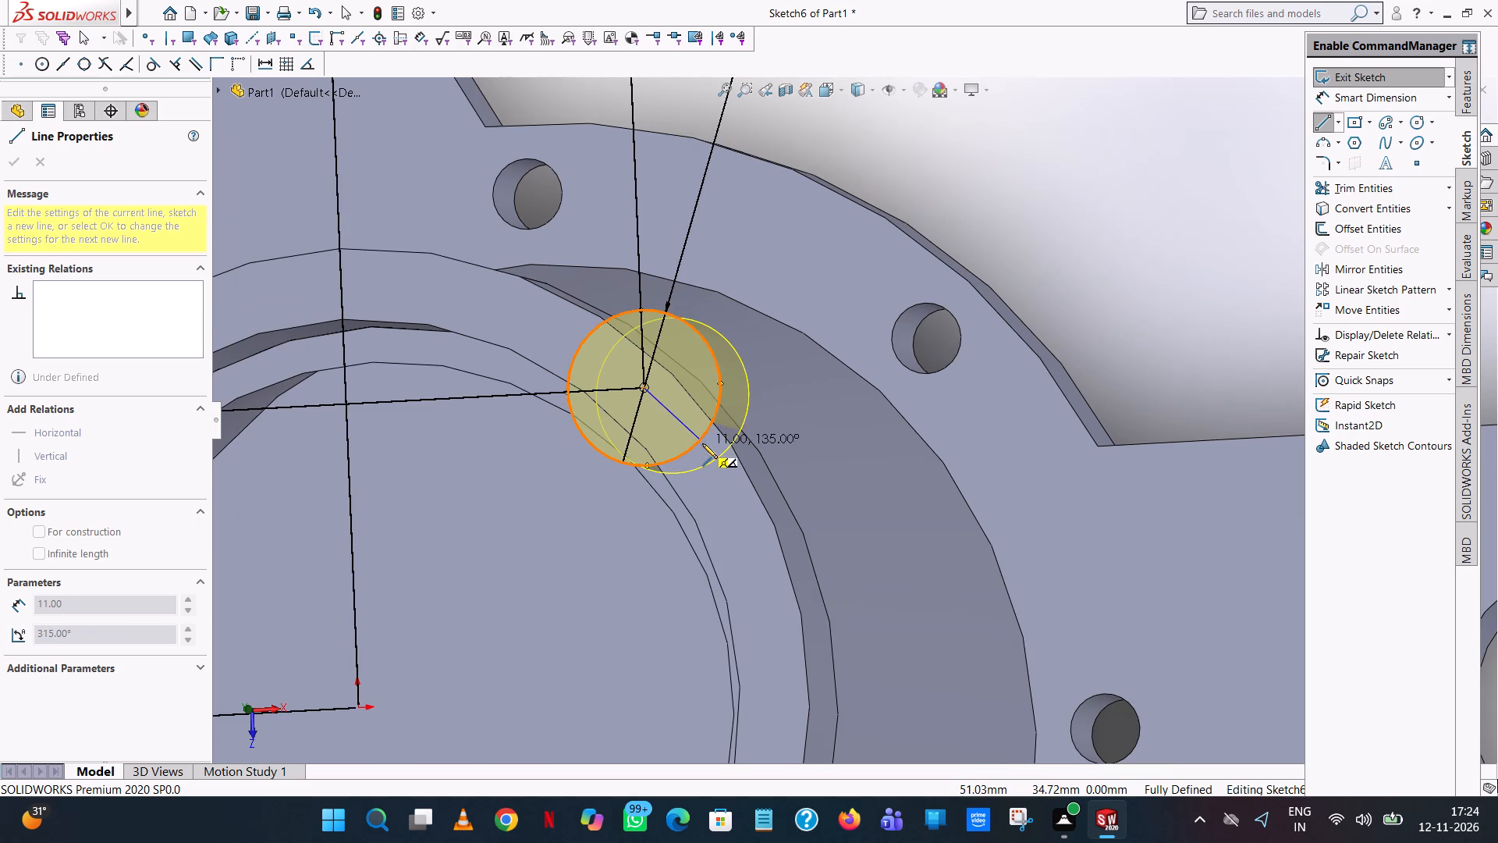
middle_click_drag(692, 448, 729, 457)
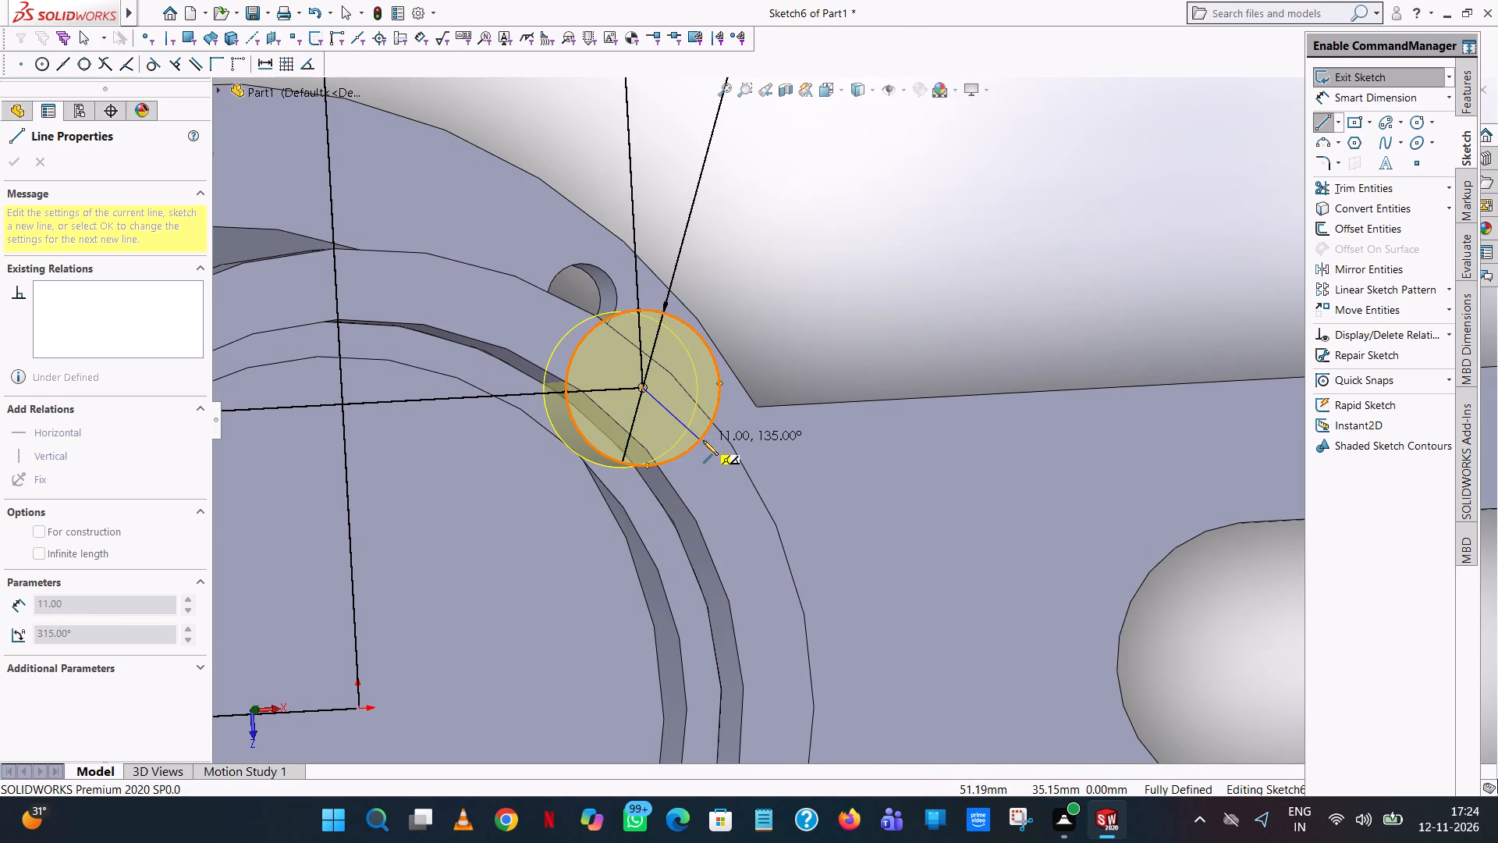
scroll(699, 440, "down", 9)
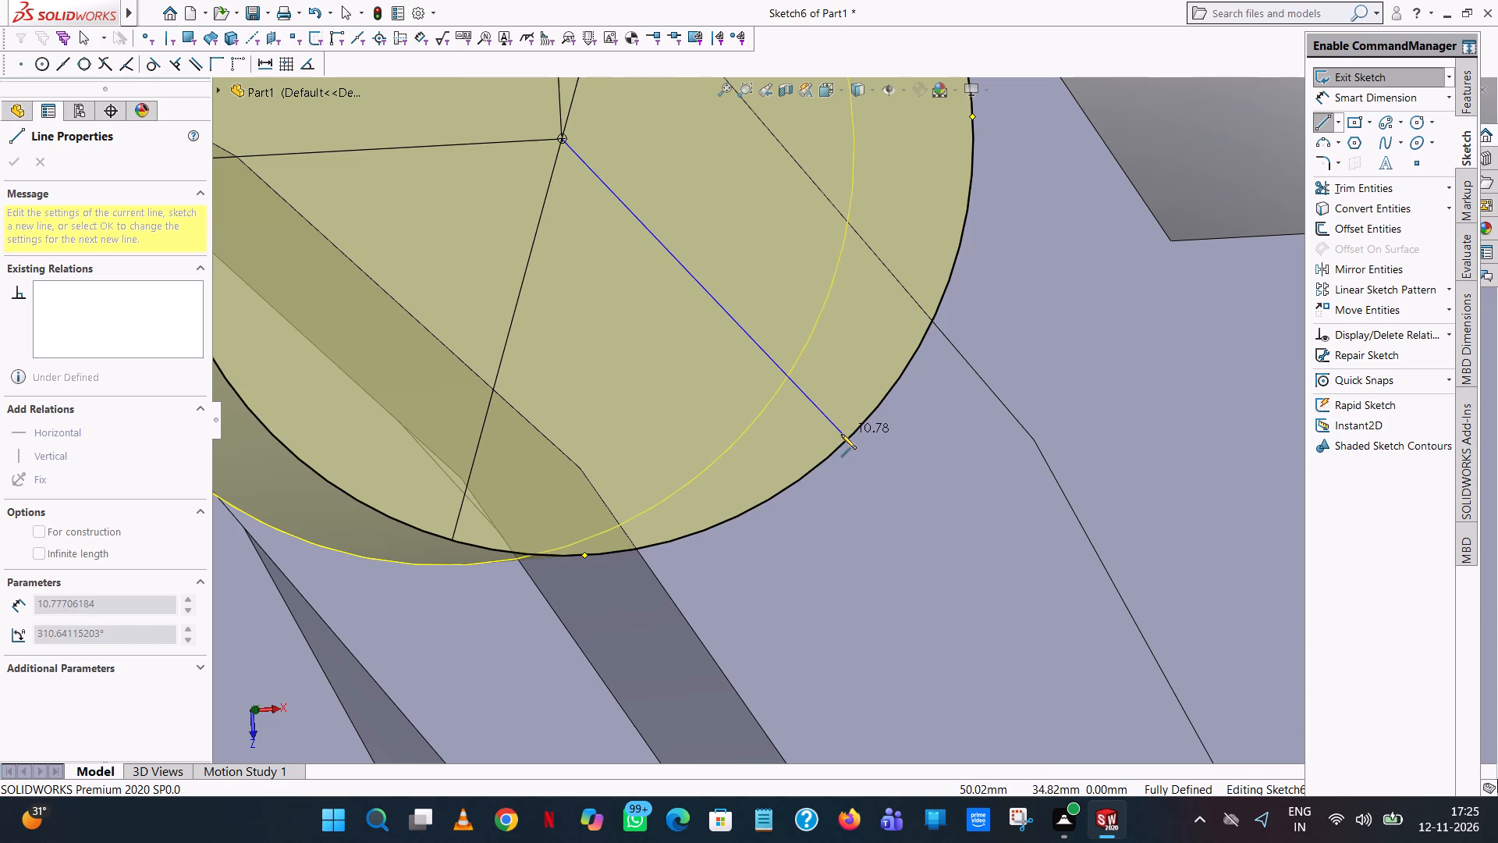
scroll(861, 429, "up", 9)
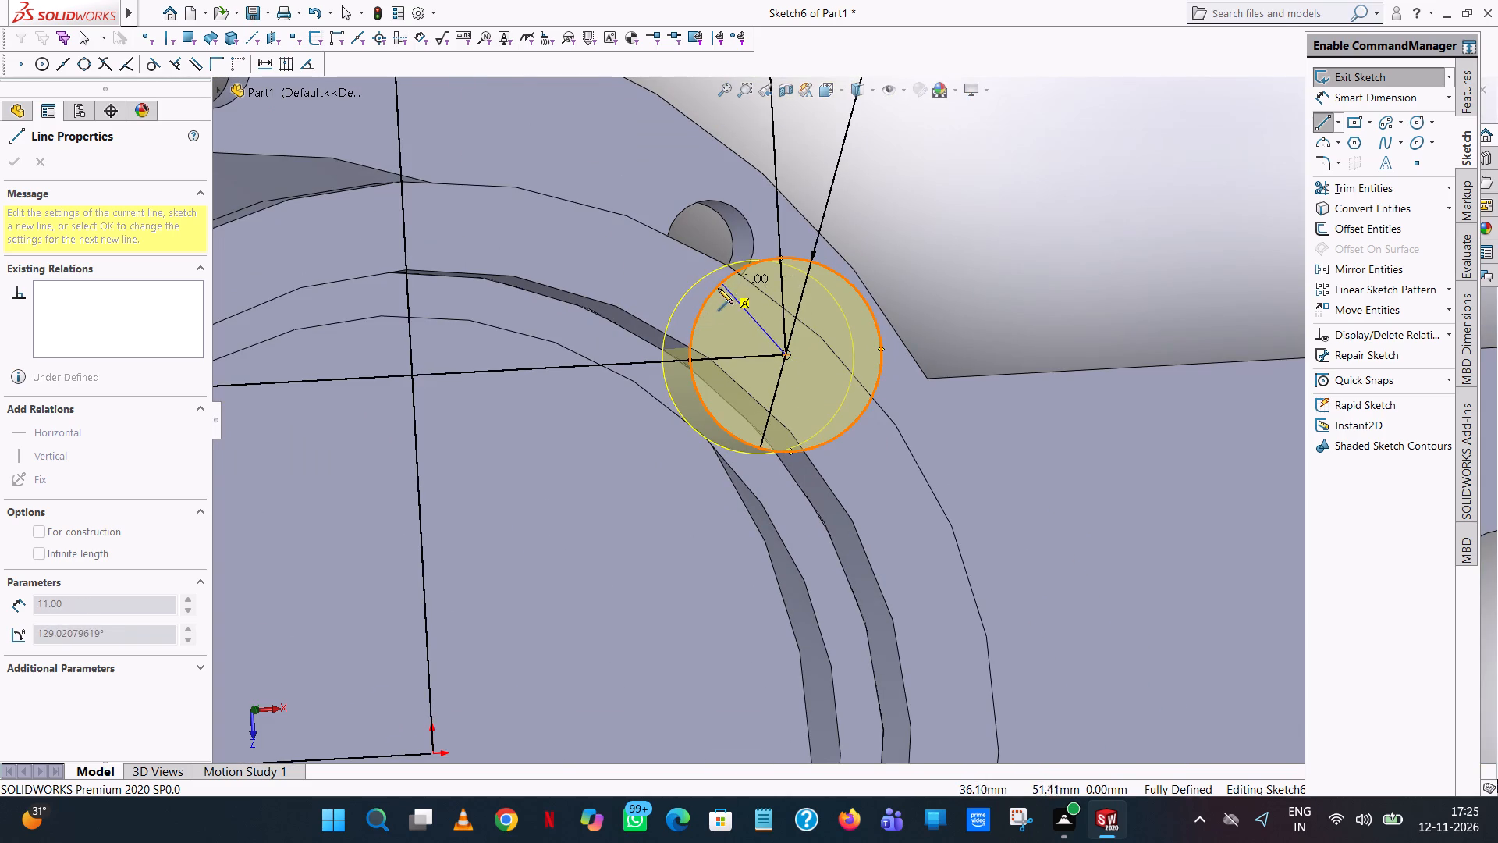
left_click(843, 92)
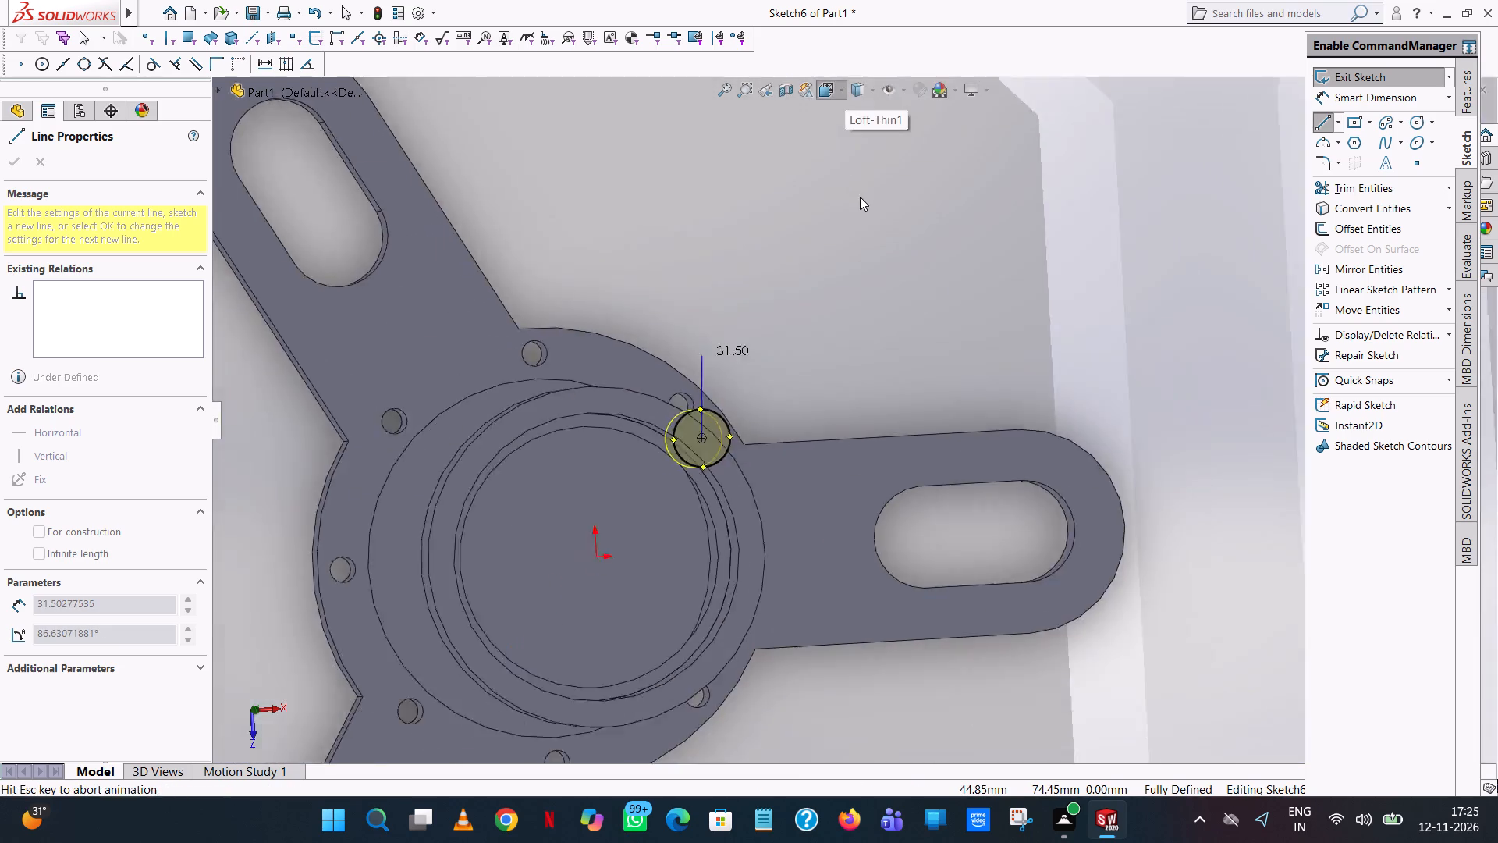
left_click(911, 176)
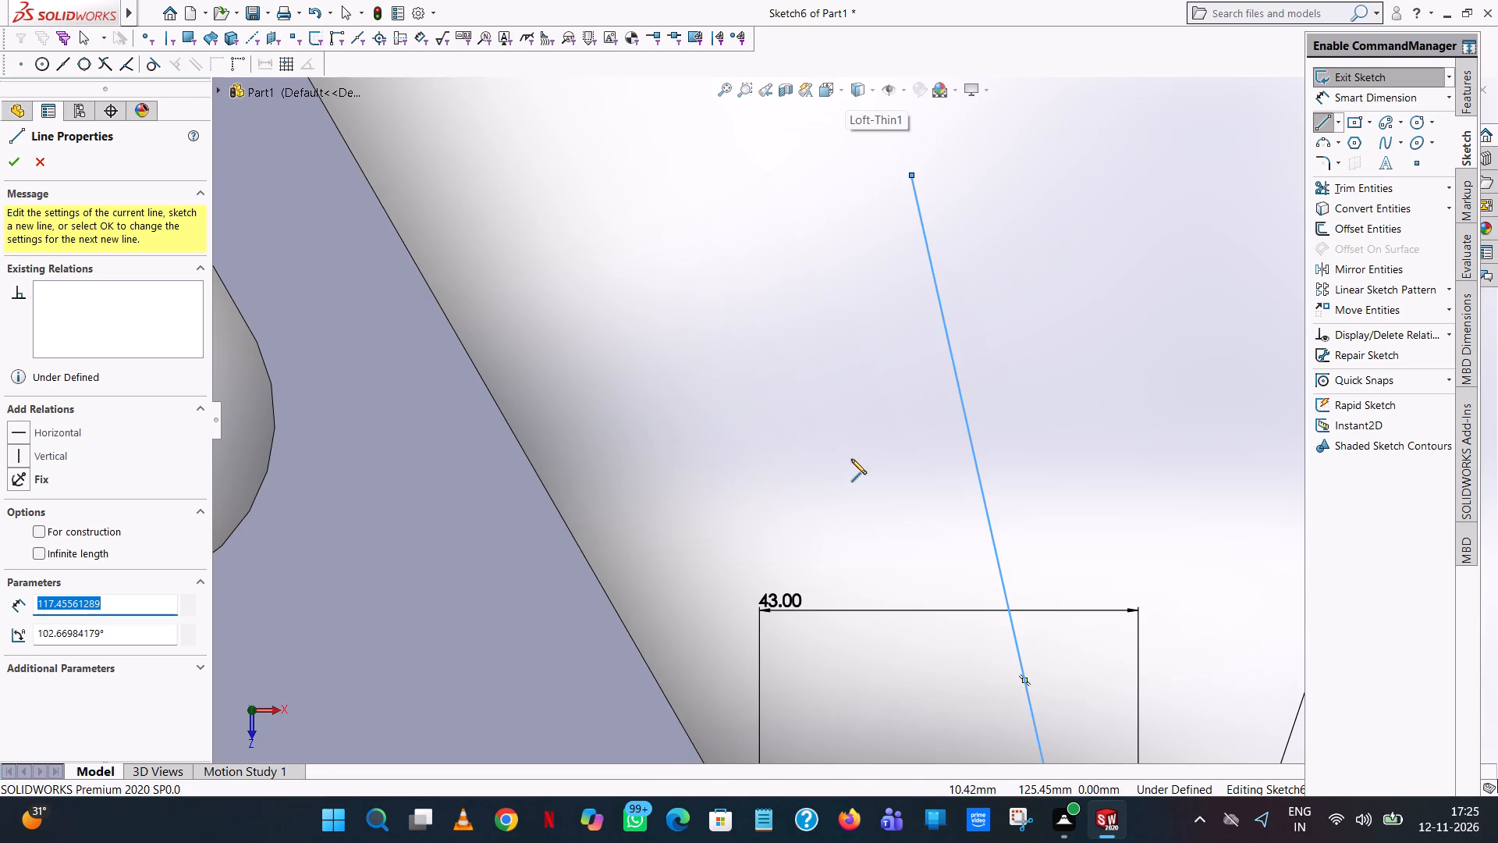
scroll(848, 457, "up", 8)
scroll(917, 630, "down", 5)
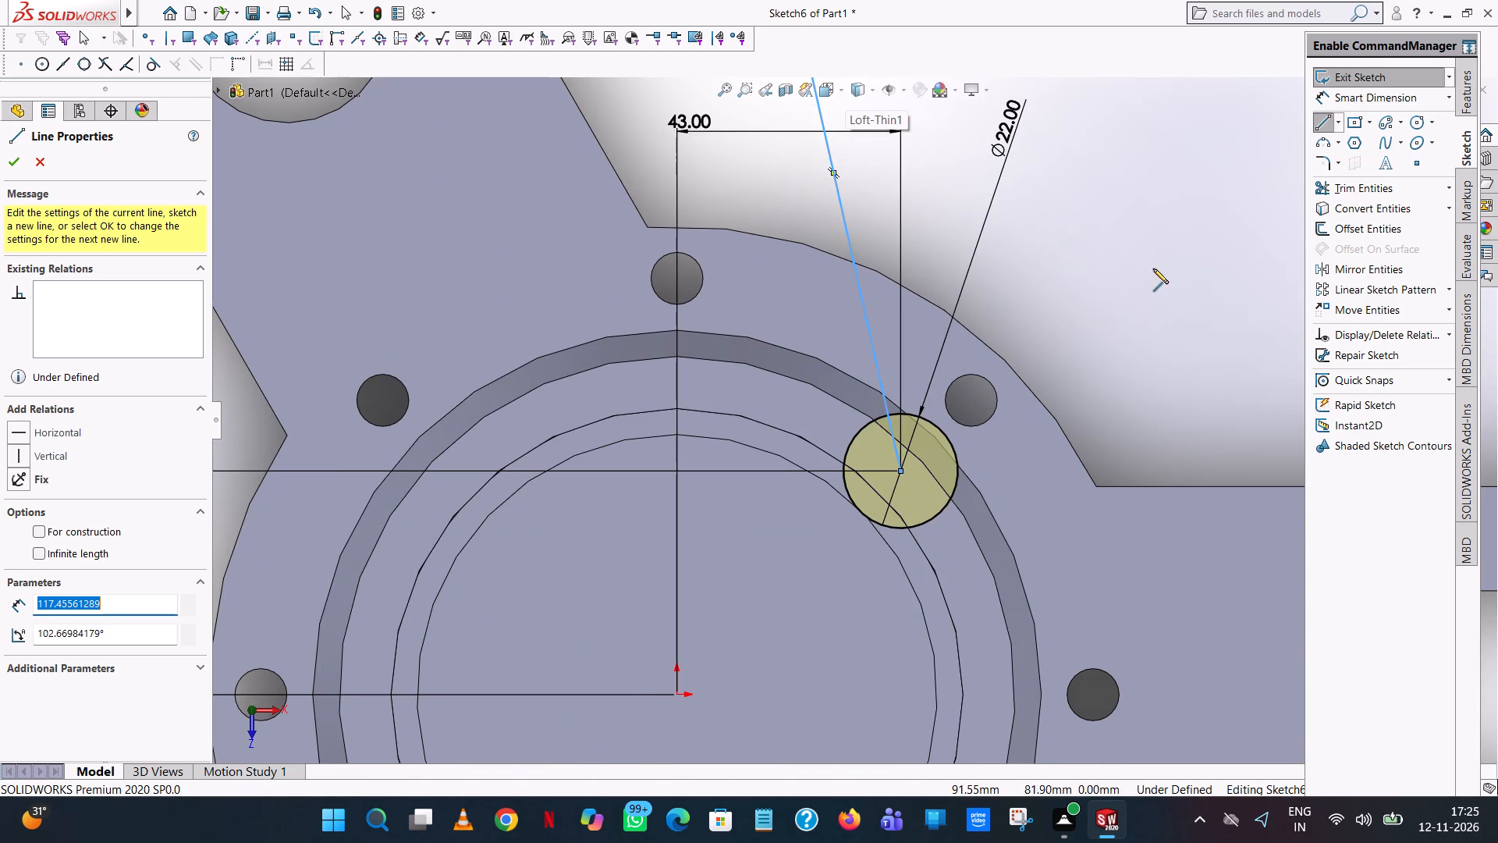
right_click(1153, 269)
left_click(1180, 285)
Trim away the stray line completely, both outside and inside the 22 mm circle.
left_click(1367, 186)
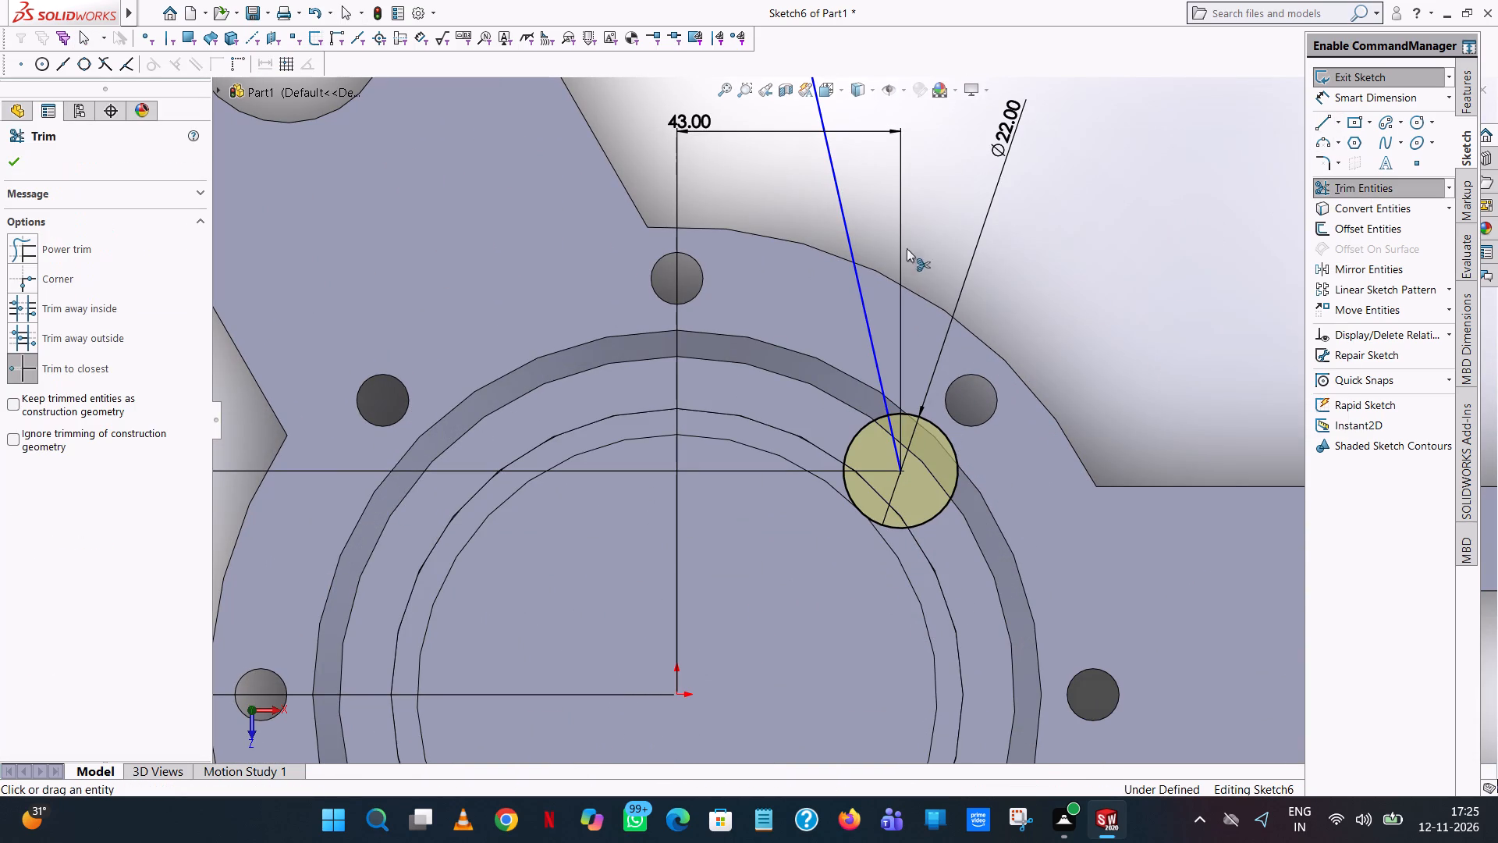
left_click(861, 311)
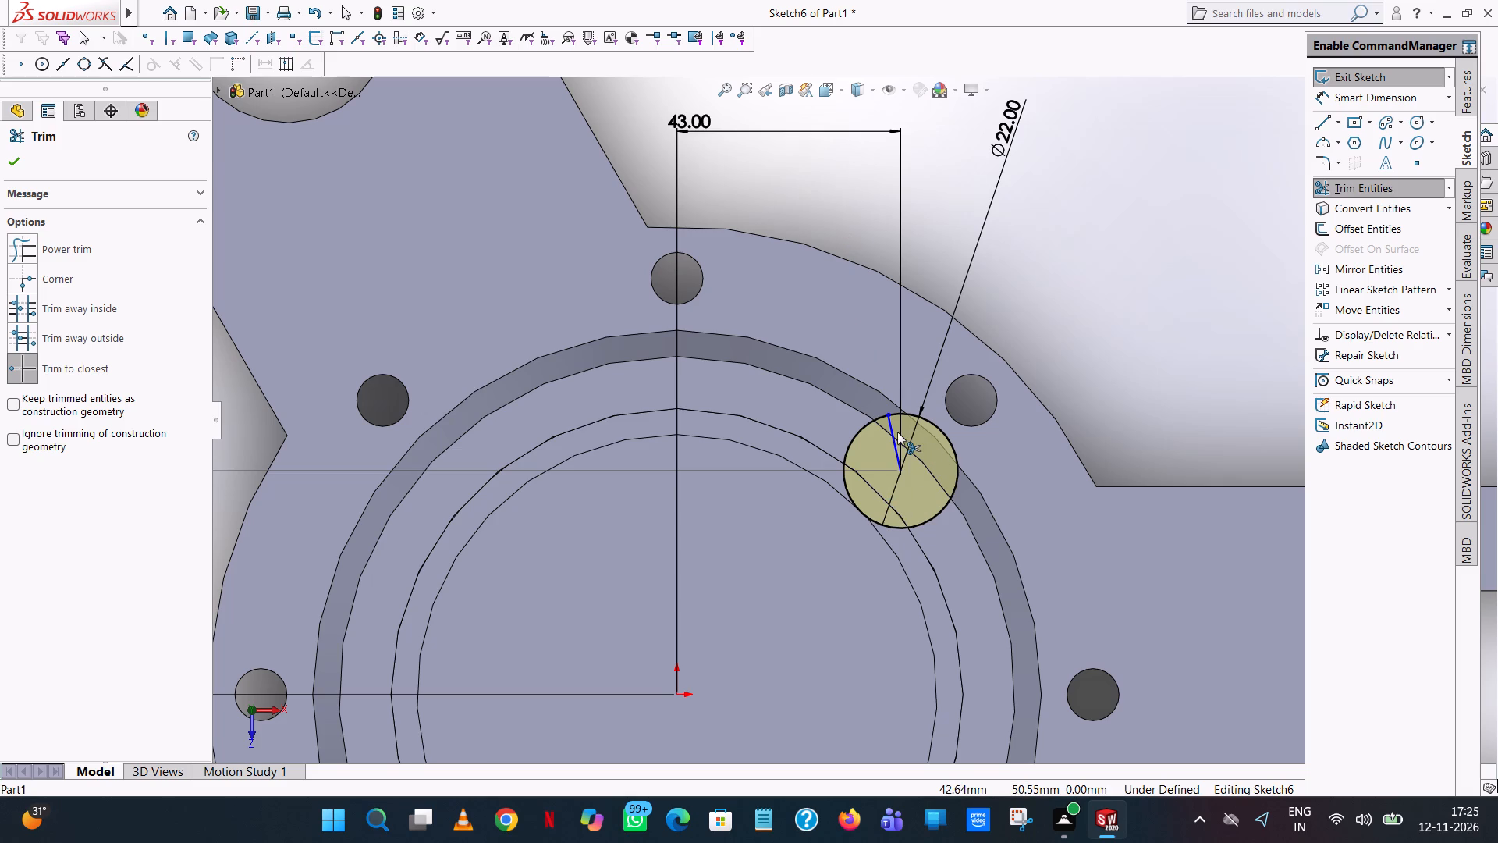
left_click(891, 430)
Sketch two opposite 11 mm lines at 45° from the circle's centre to its circumference, forming a diameter across the ring's radial direction.
scroll(890, 474, "down", 5)
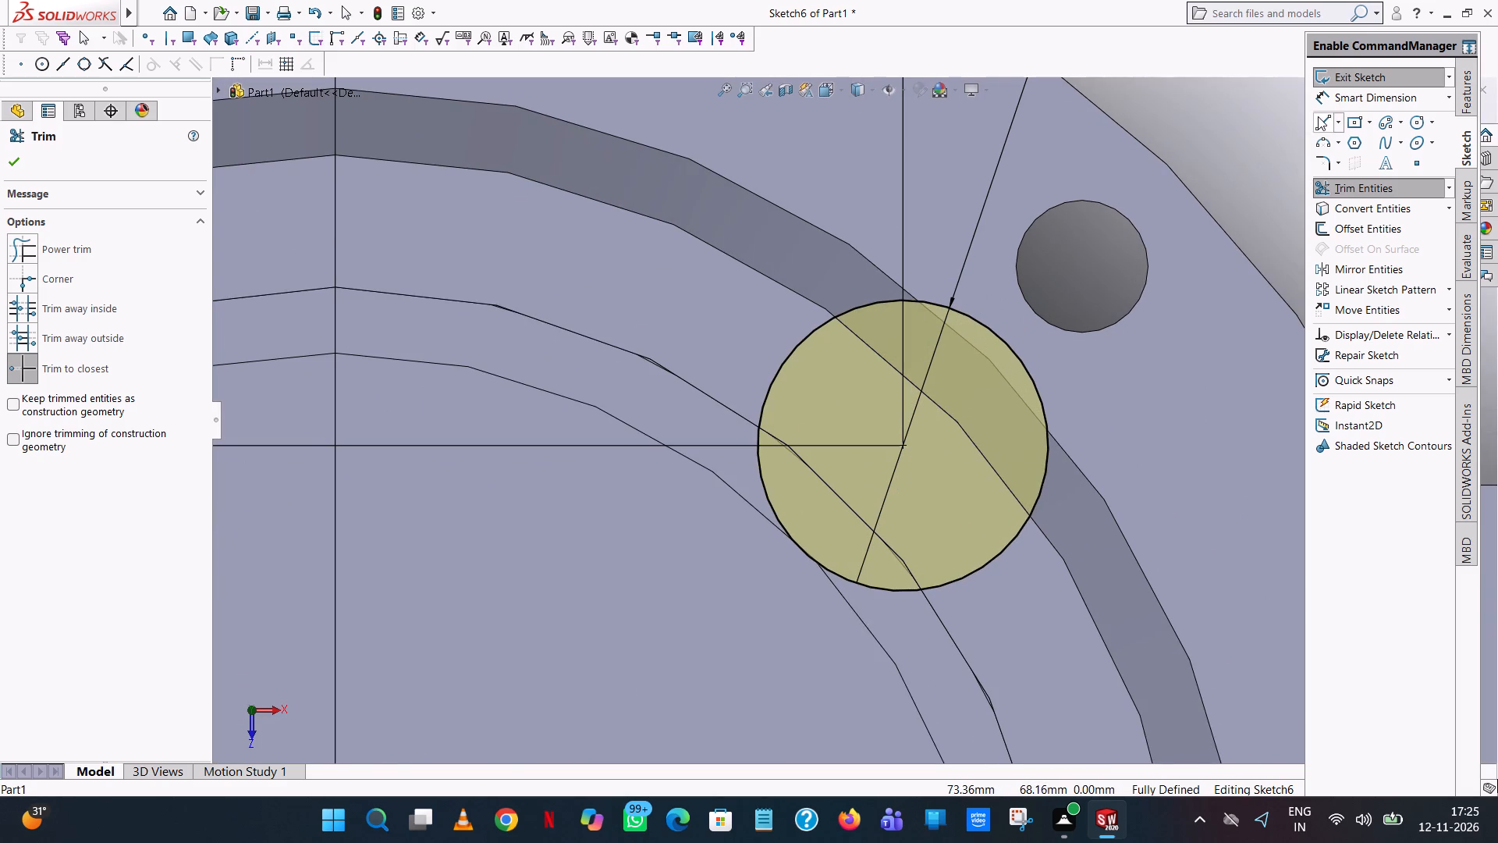
left_click(1318, 116)
left_click(903, 446)
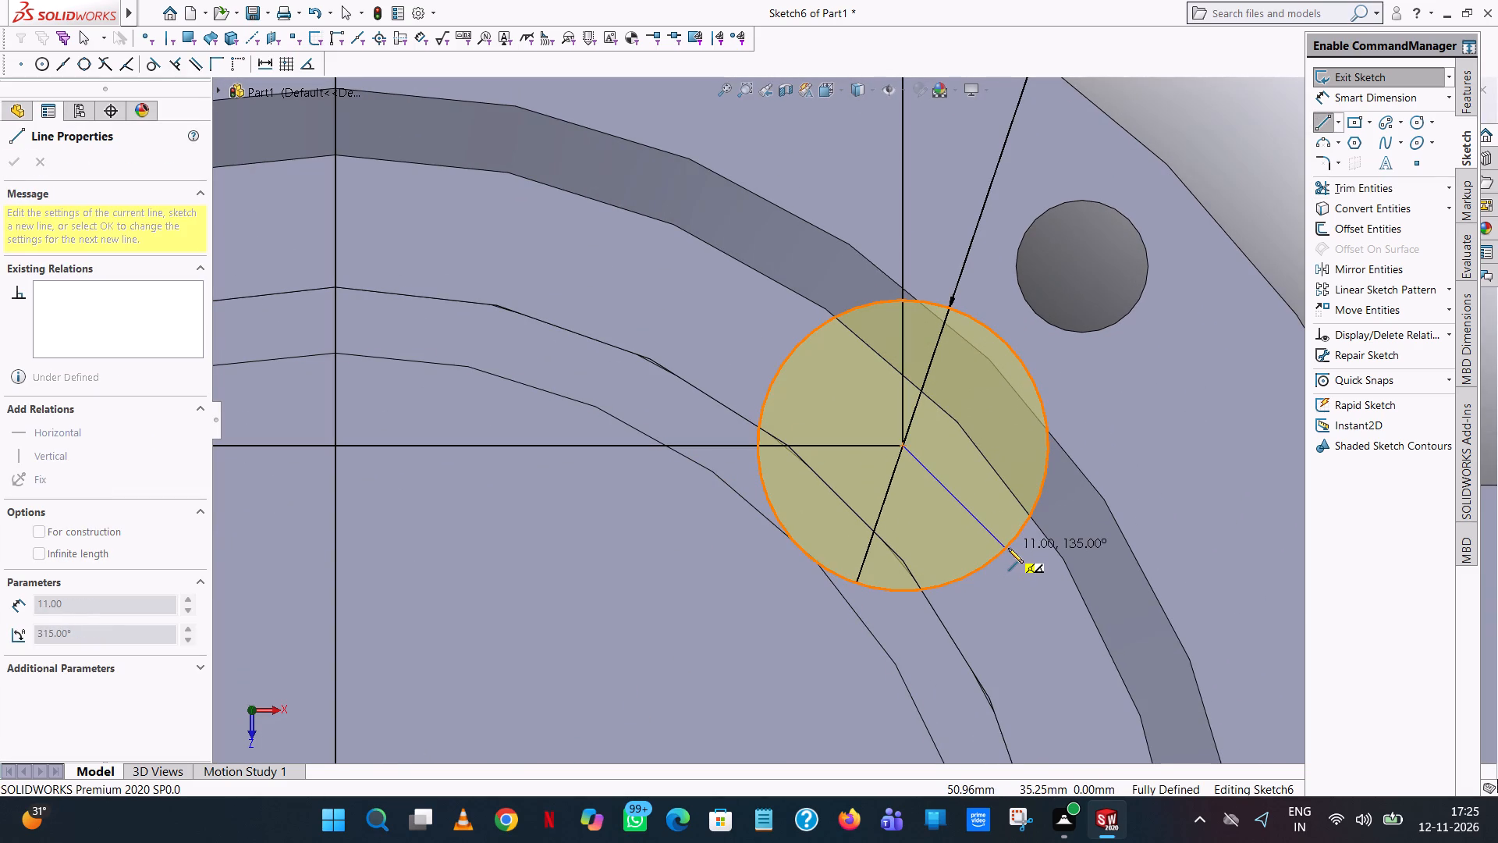
left_click(1008, 548)
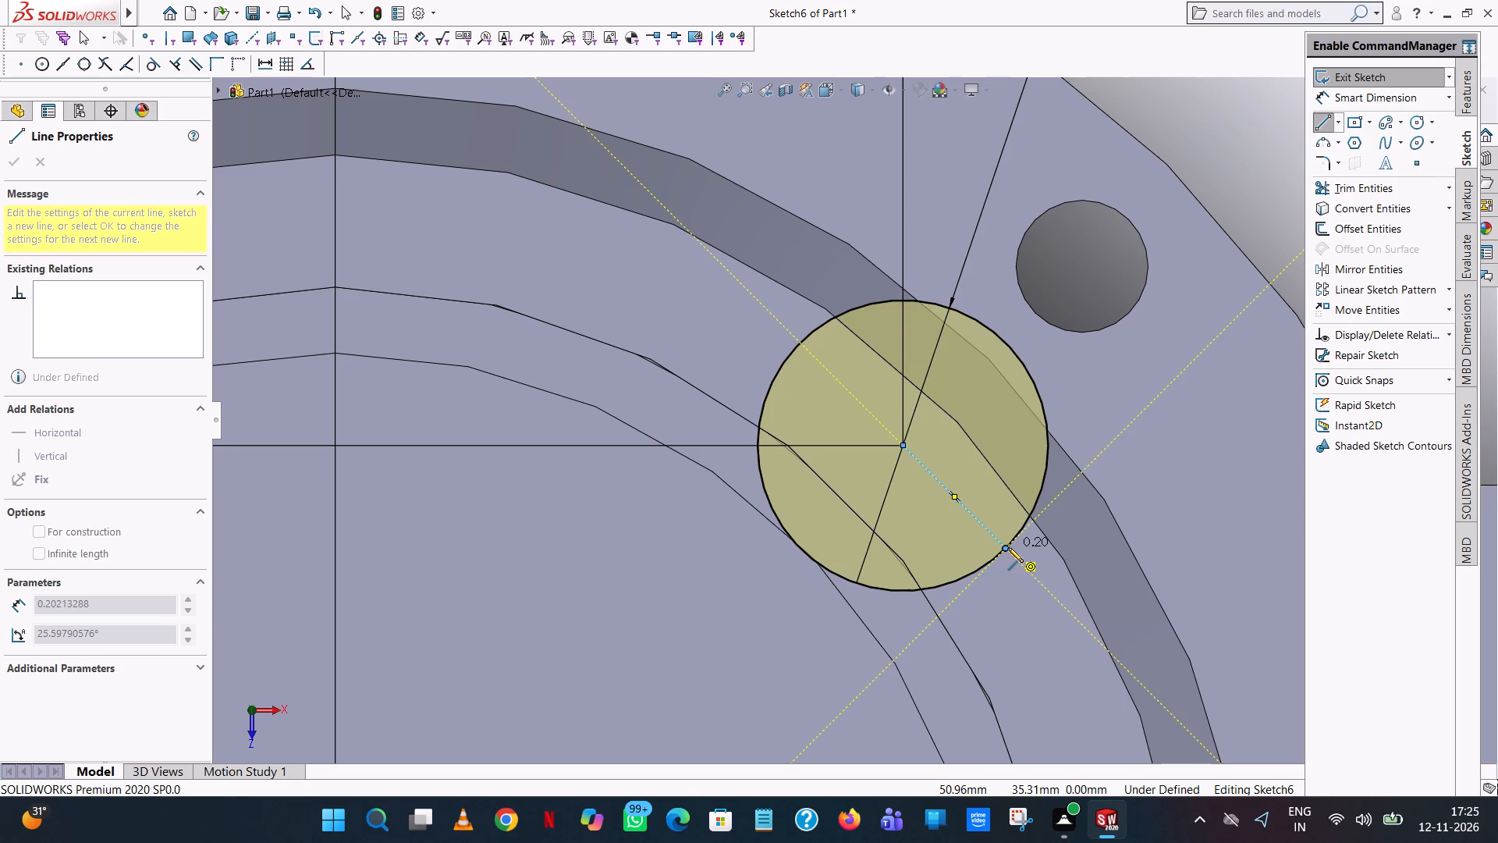
right_click(1008, 547)
left_click(1035, 551)
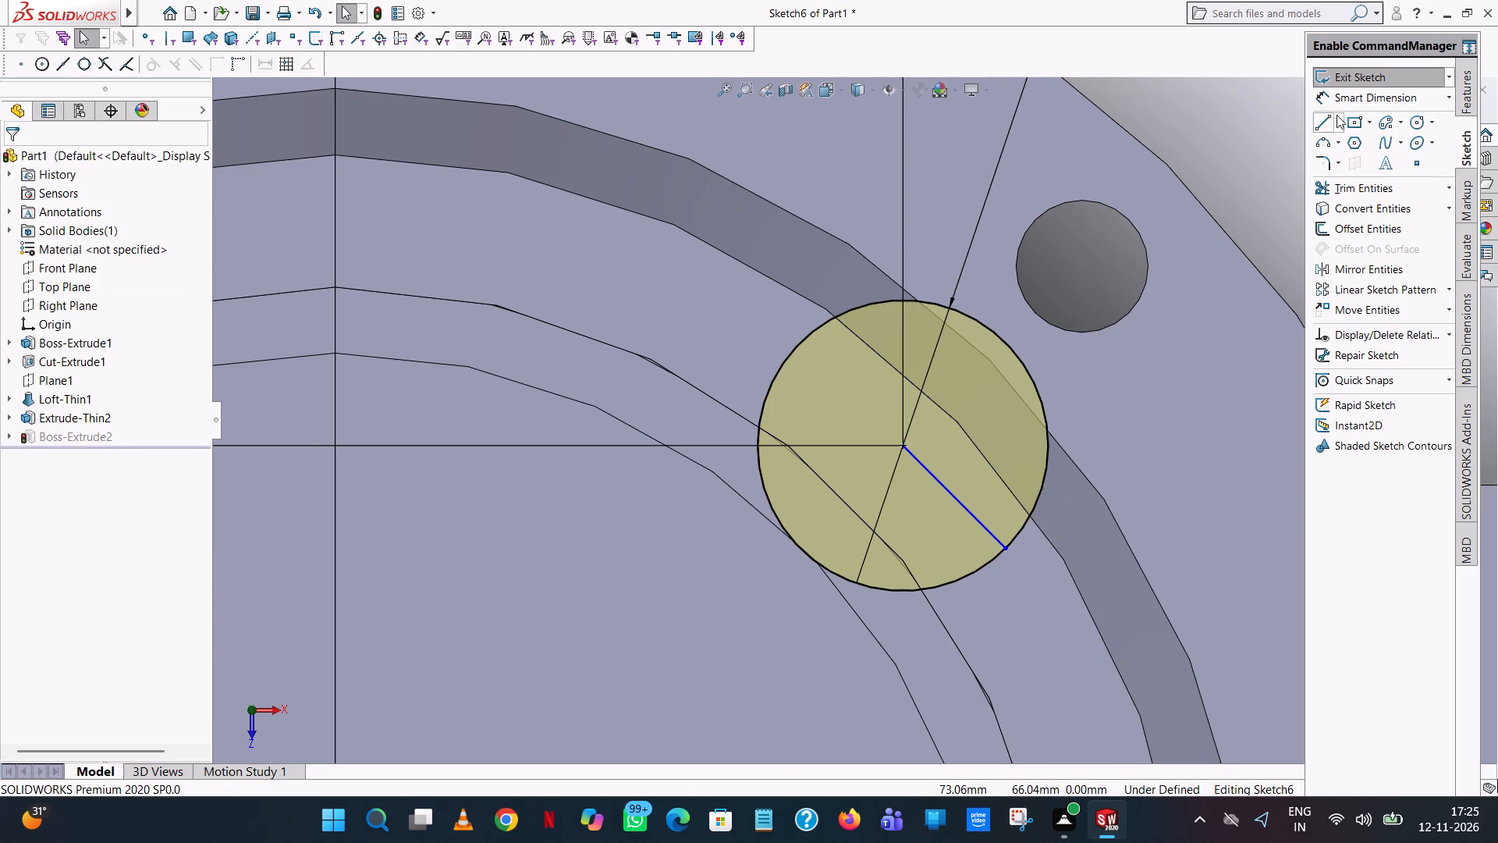
left_click(1322, 118)
left_click(902, 449)
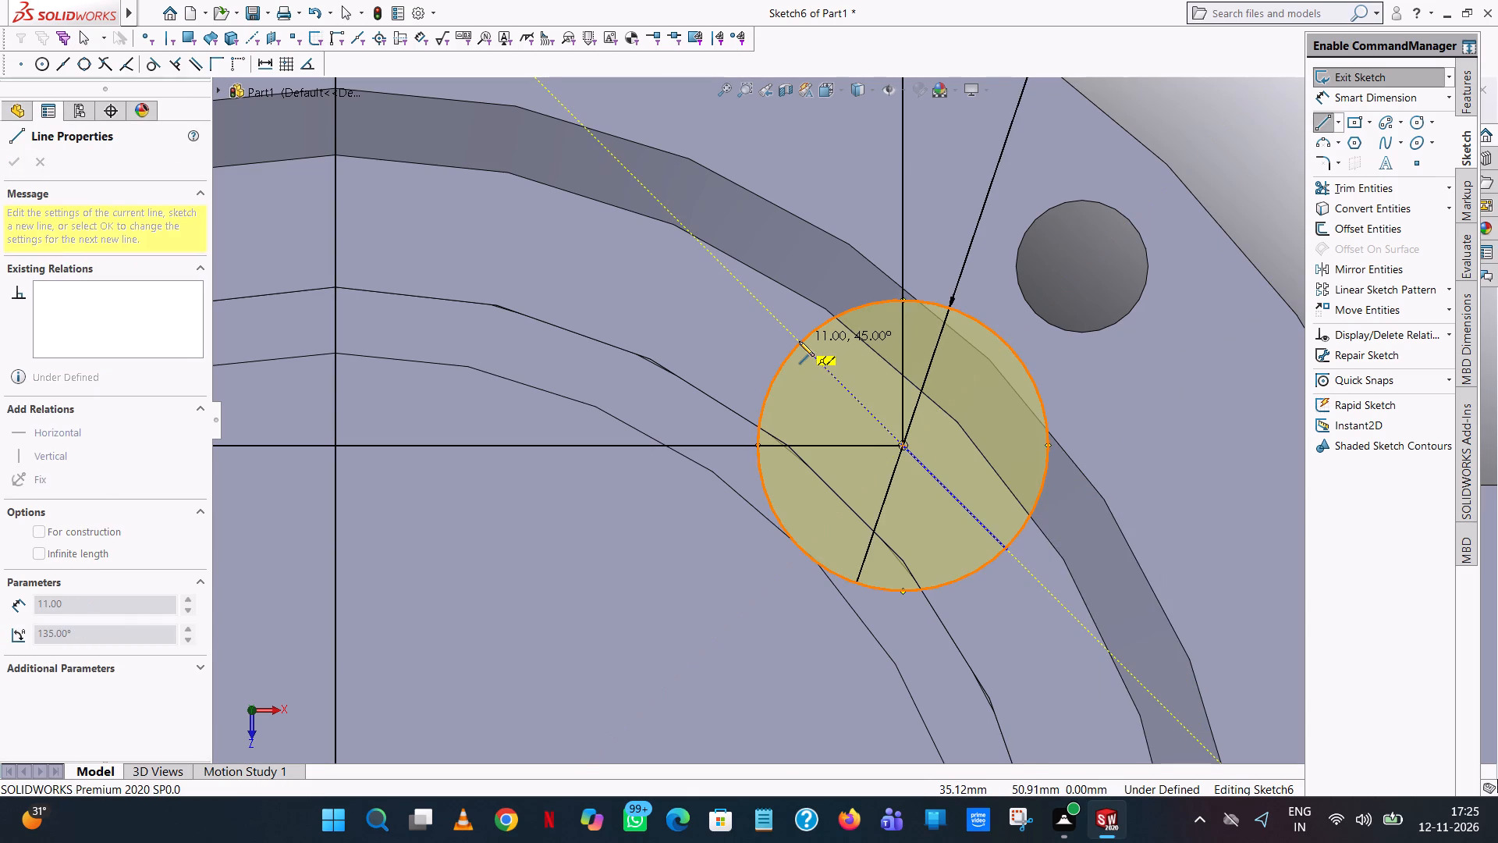
left_click(799, 341)
right_click(799, 341)
left_click(854, 351)
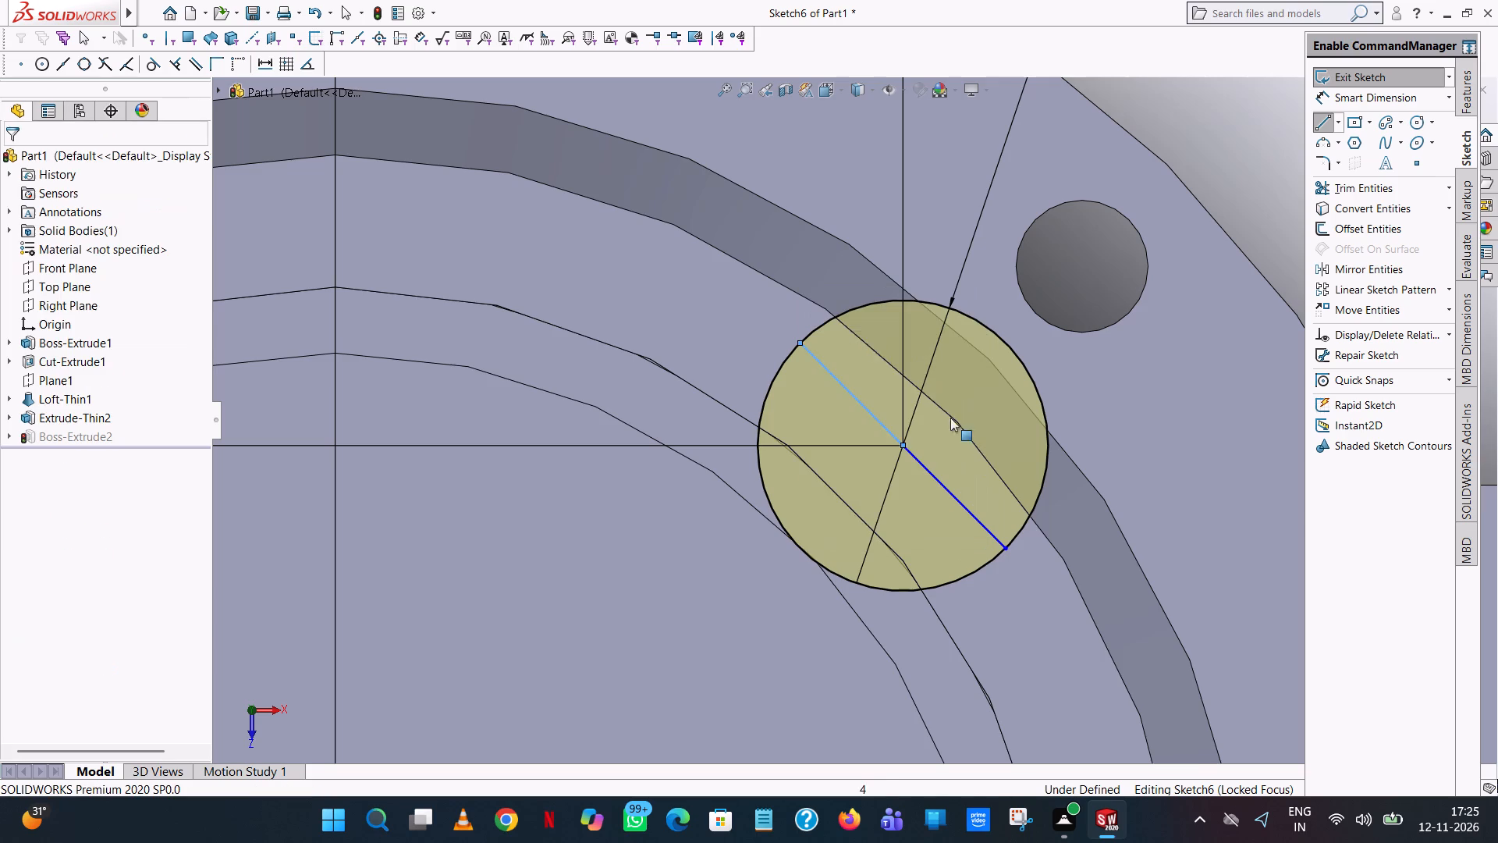
Trim the half of the circle facing the ring's centre and exit the sketch to rebuild the boss as a half-round.
left_click(1361, 194)
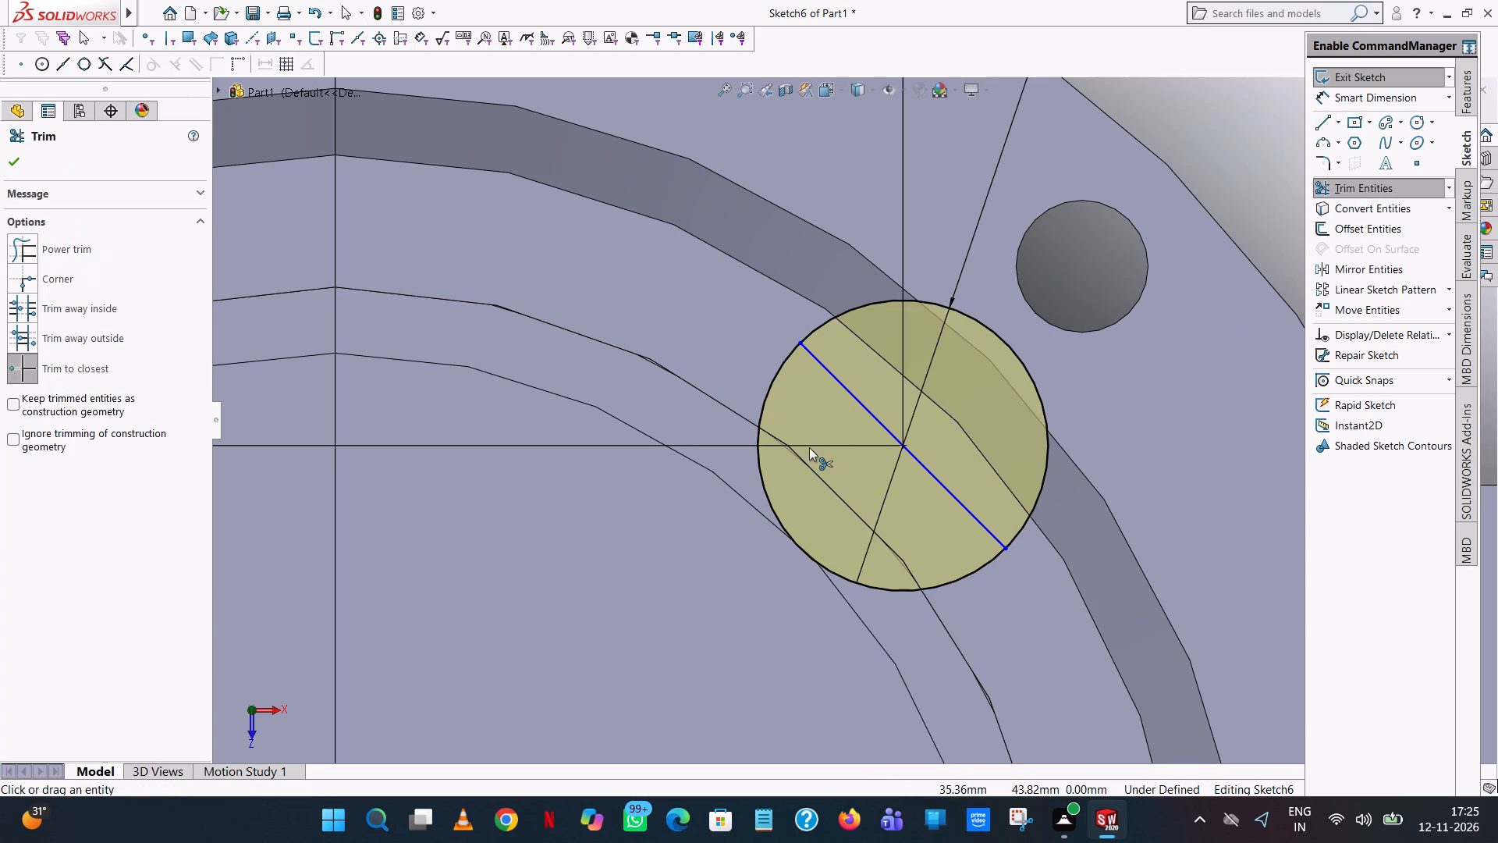
left_click(778, 525)
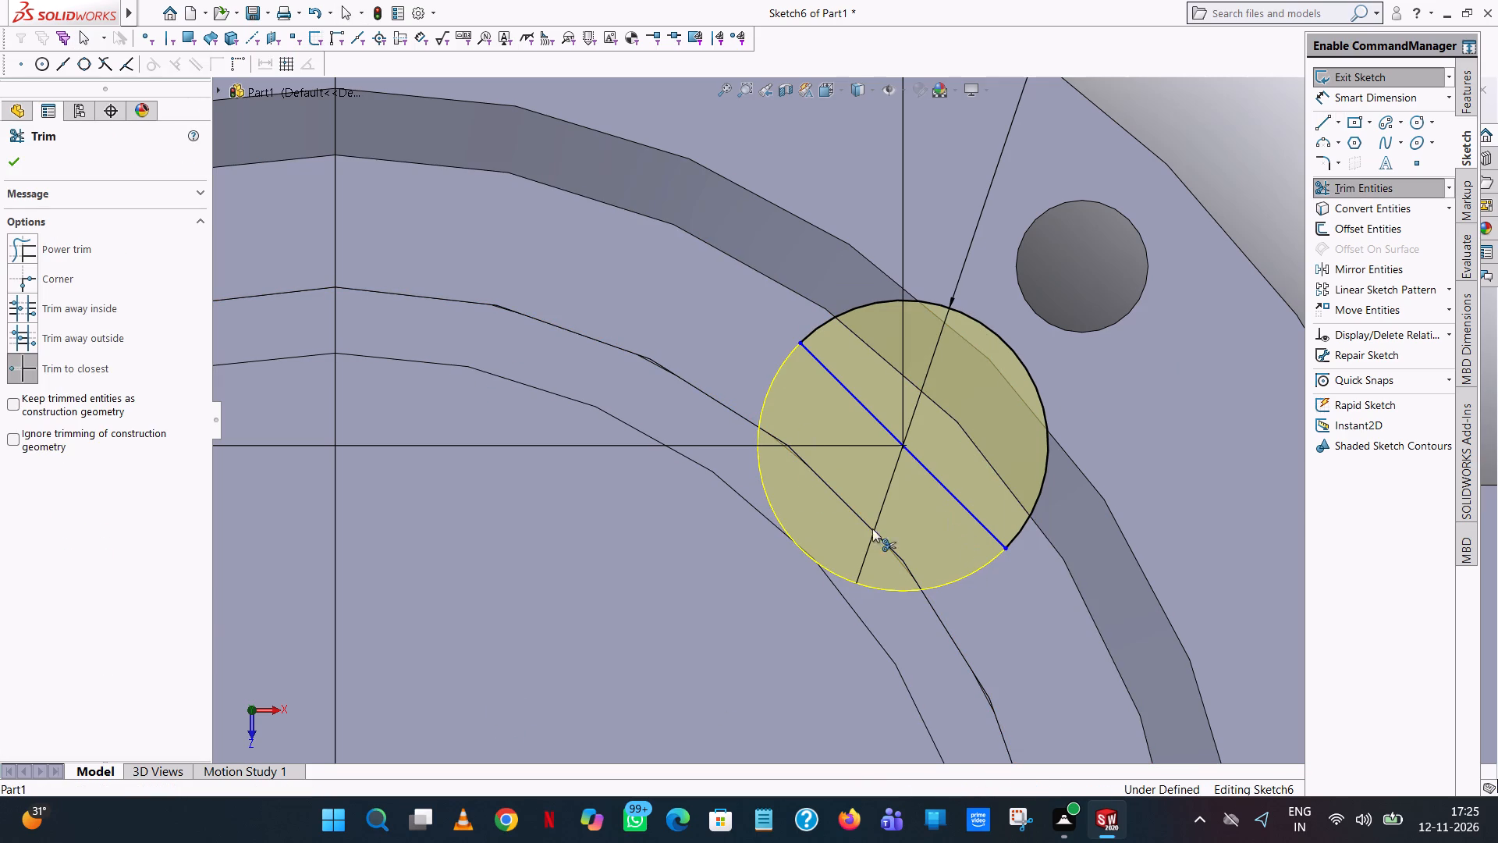
scroll(805, 481, "up", 5)
left_click(17, 154)
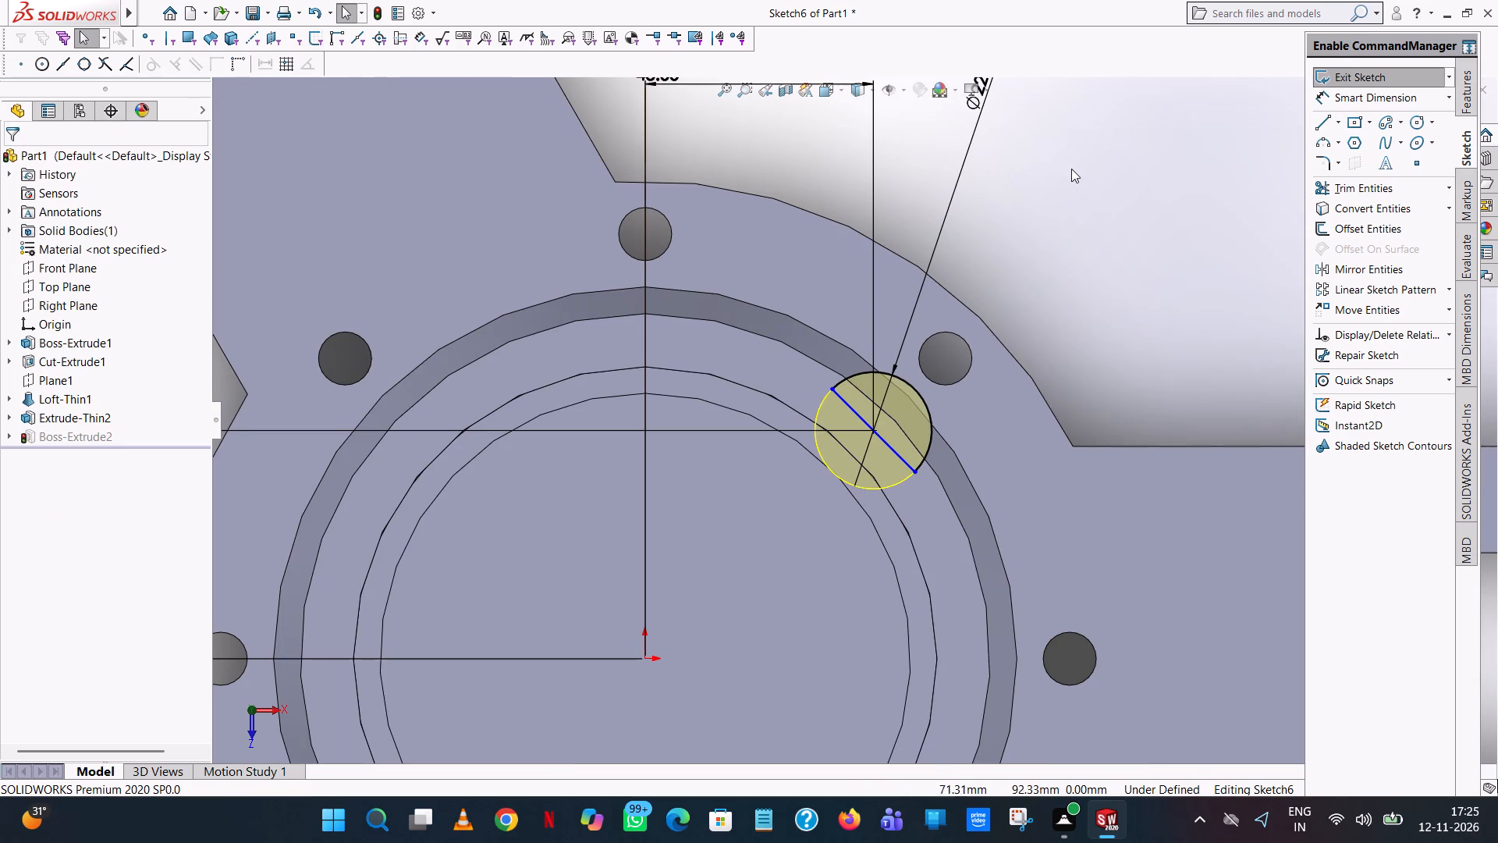
left_click(1060, 189)
left_click(1393, 76)
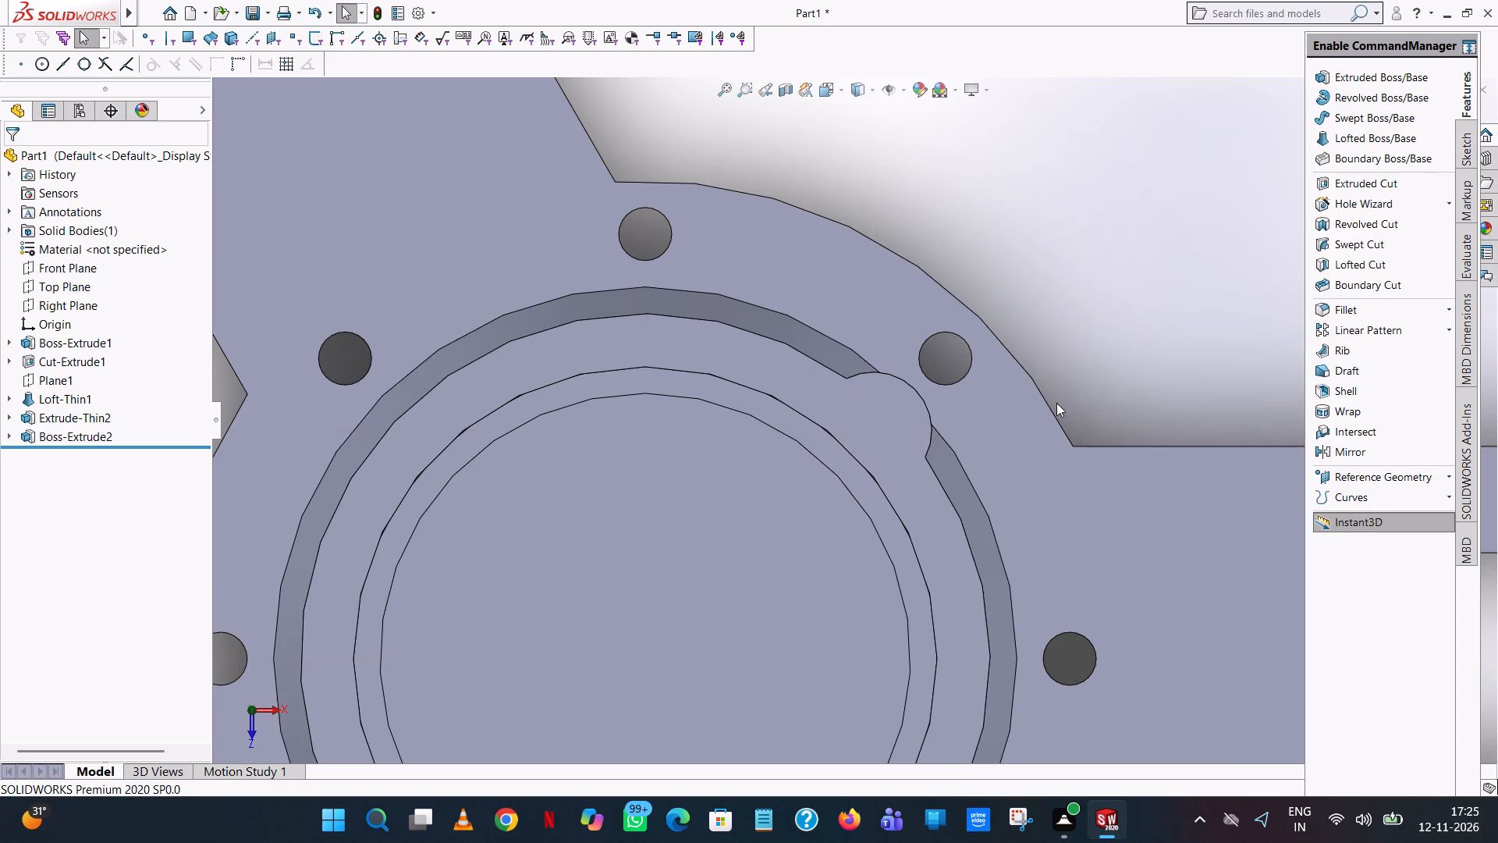
Circular-pattern the half-round boss about the top ring's outer circular edge with 4 equally spaced instances over 360°.
scroll(970, 485, "up", 5)
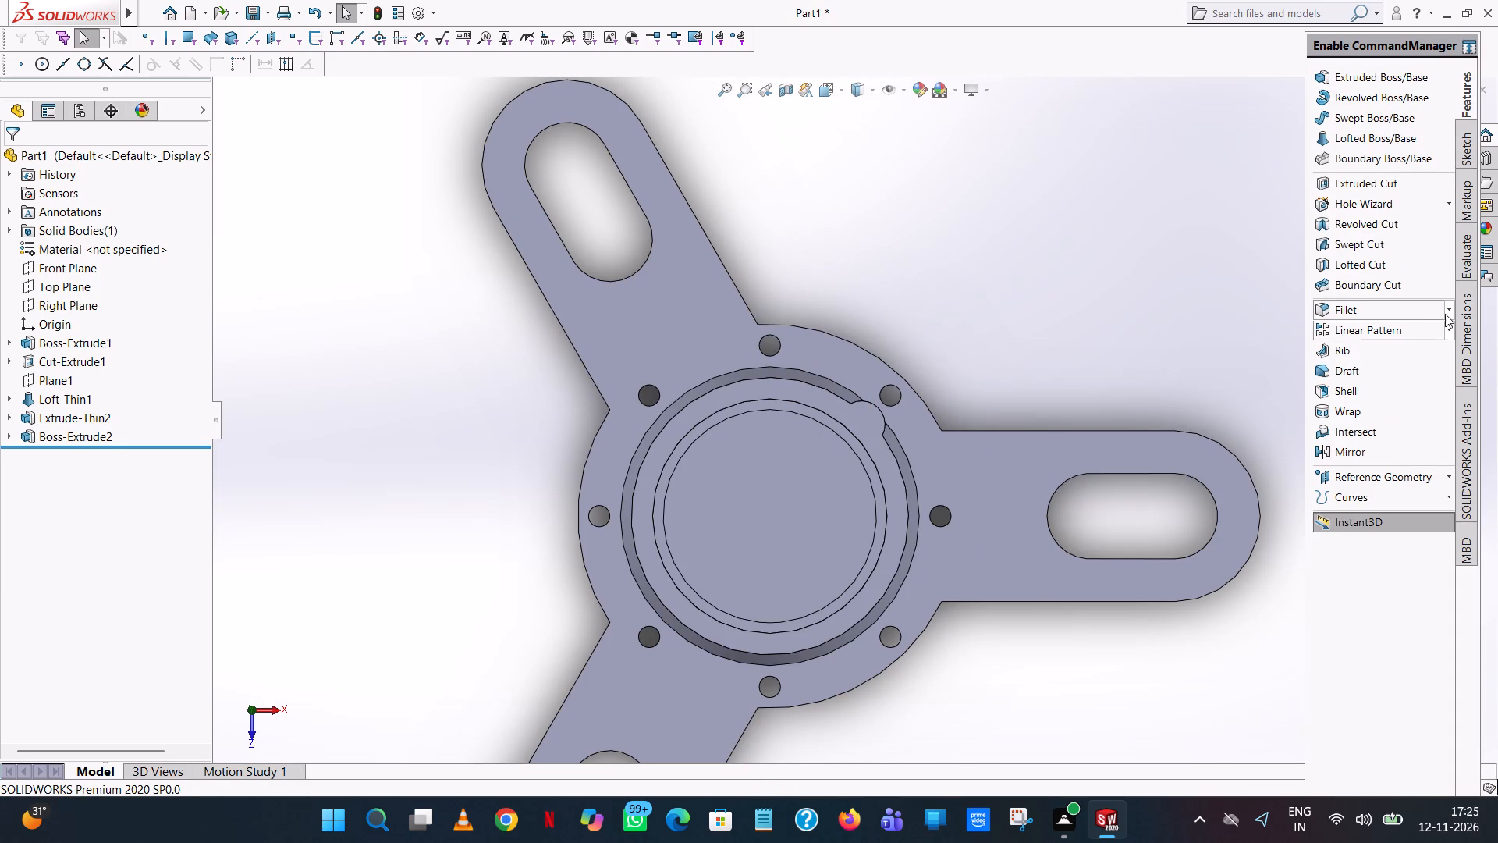
left_click(1449, 325)
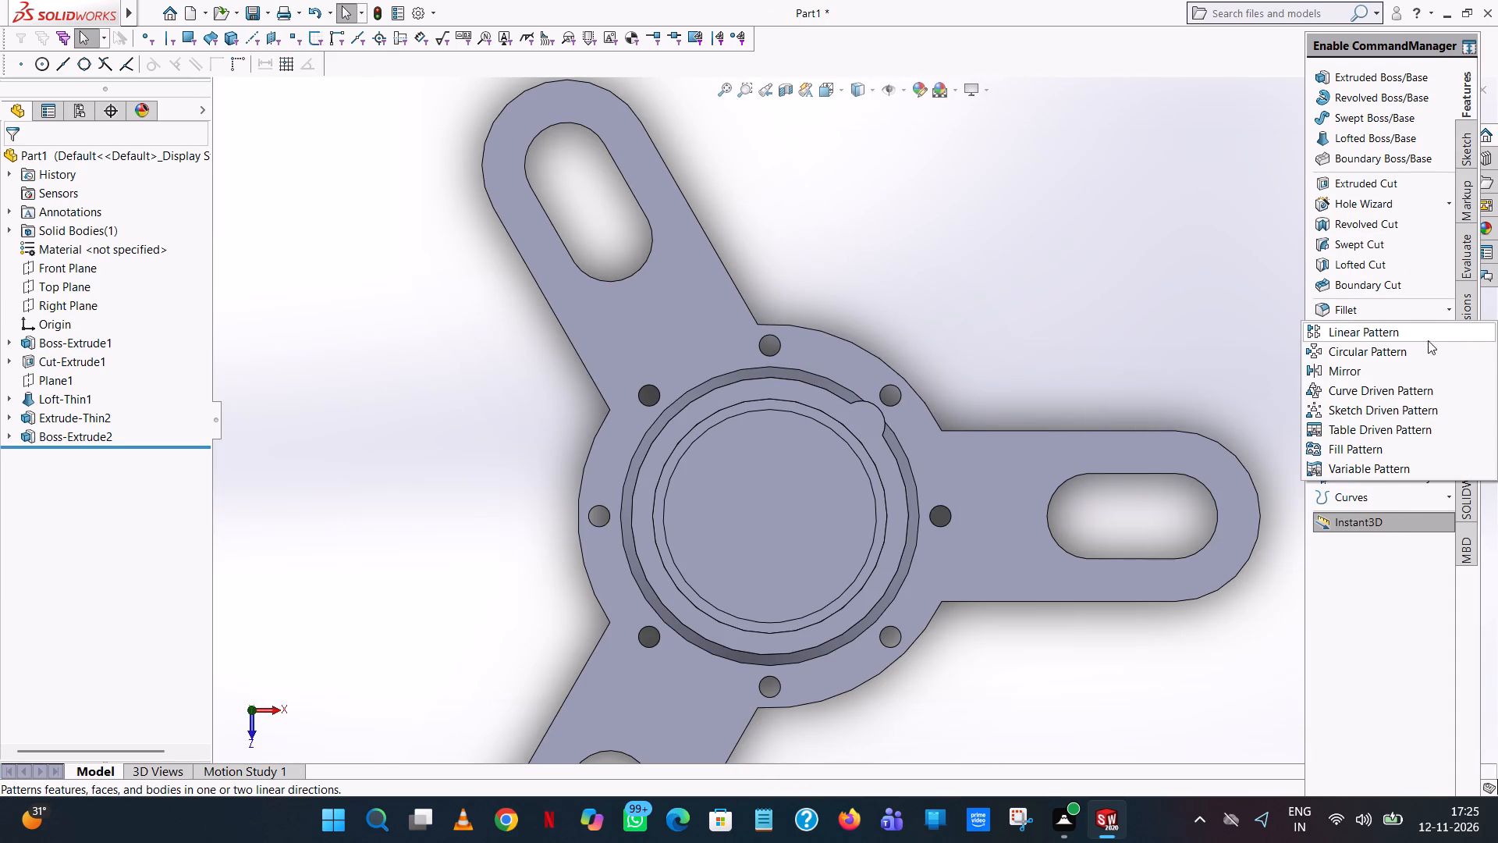
left_click(1406, 350)
middle_click_drag(854, 451, 790, 419)
scroll(732, 395, "down", 5)
left_click(747, 387)
scroll(747, 390, "up", 6)
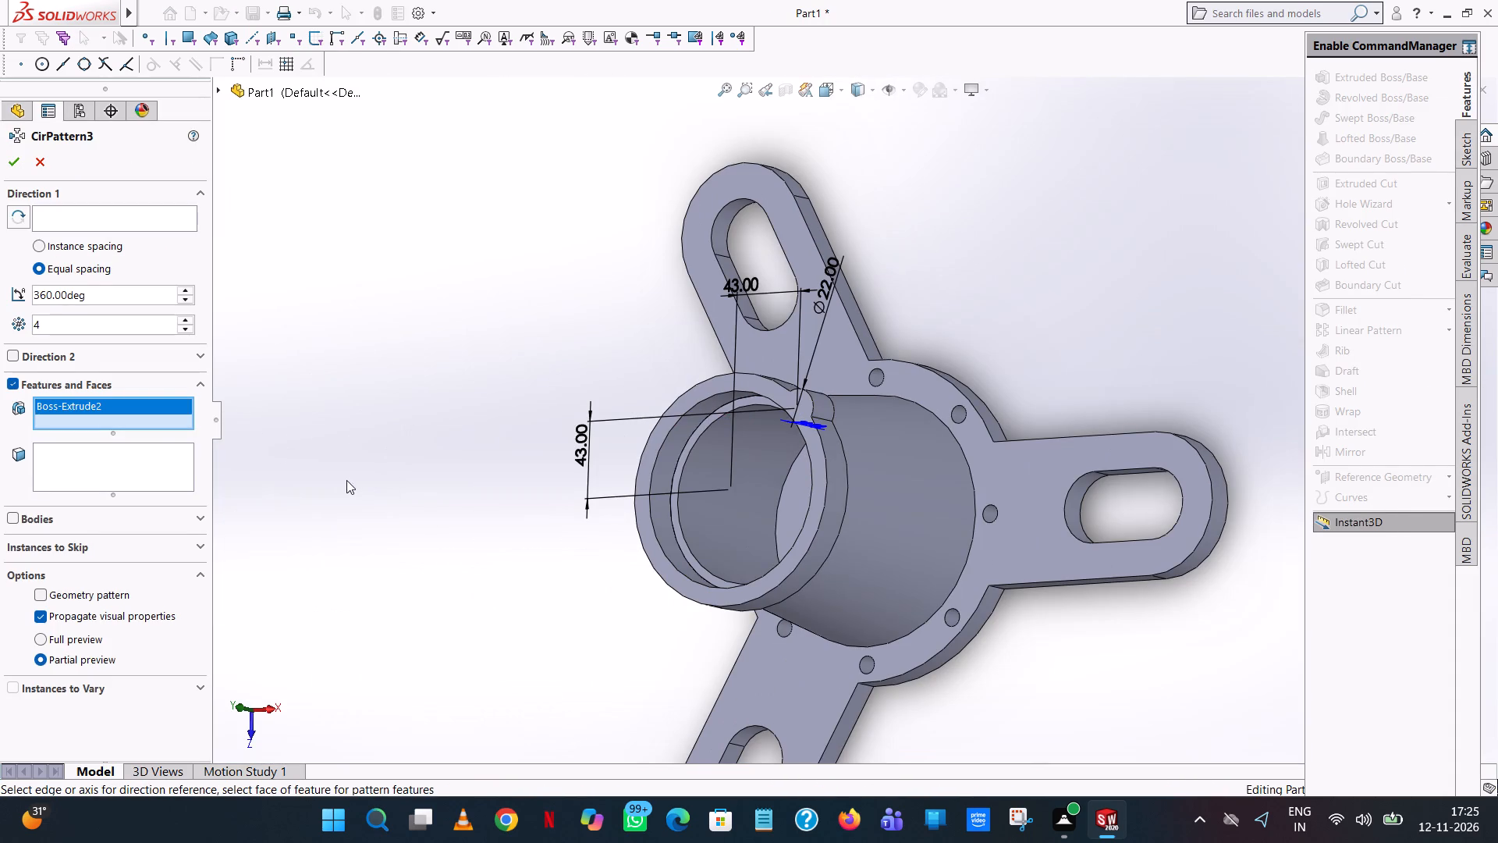
left_click(72, 212)
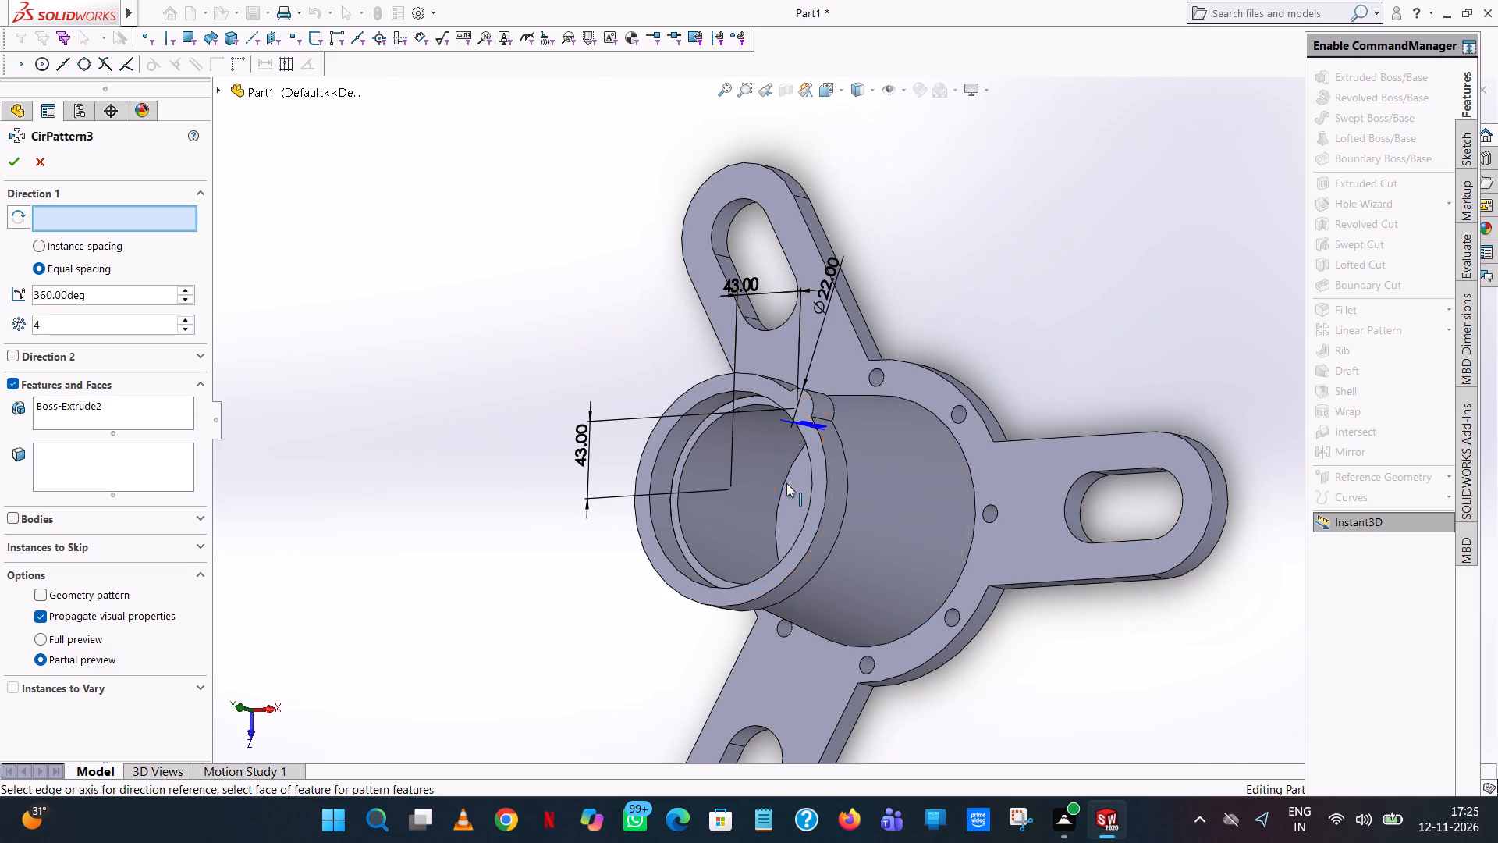
left_click(824, 482)
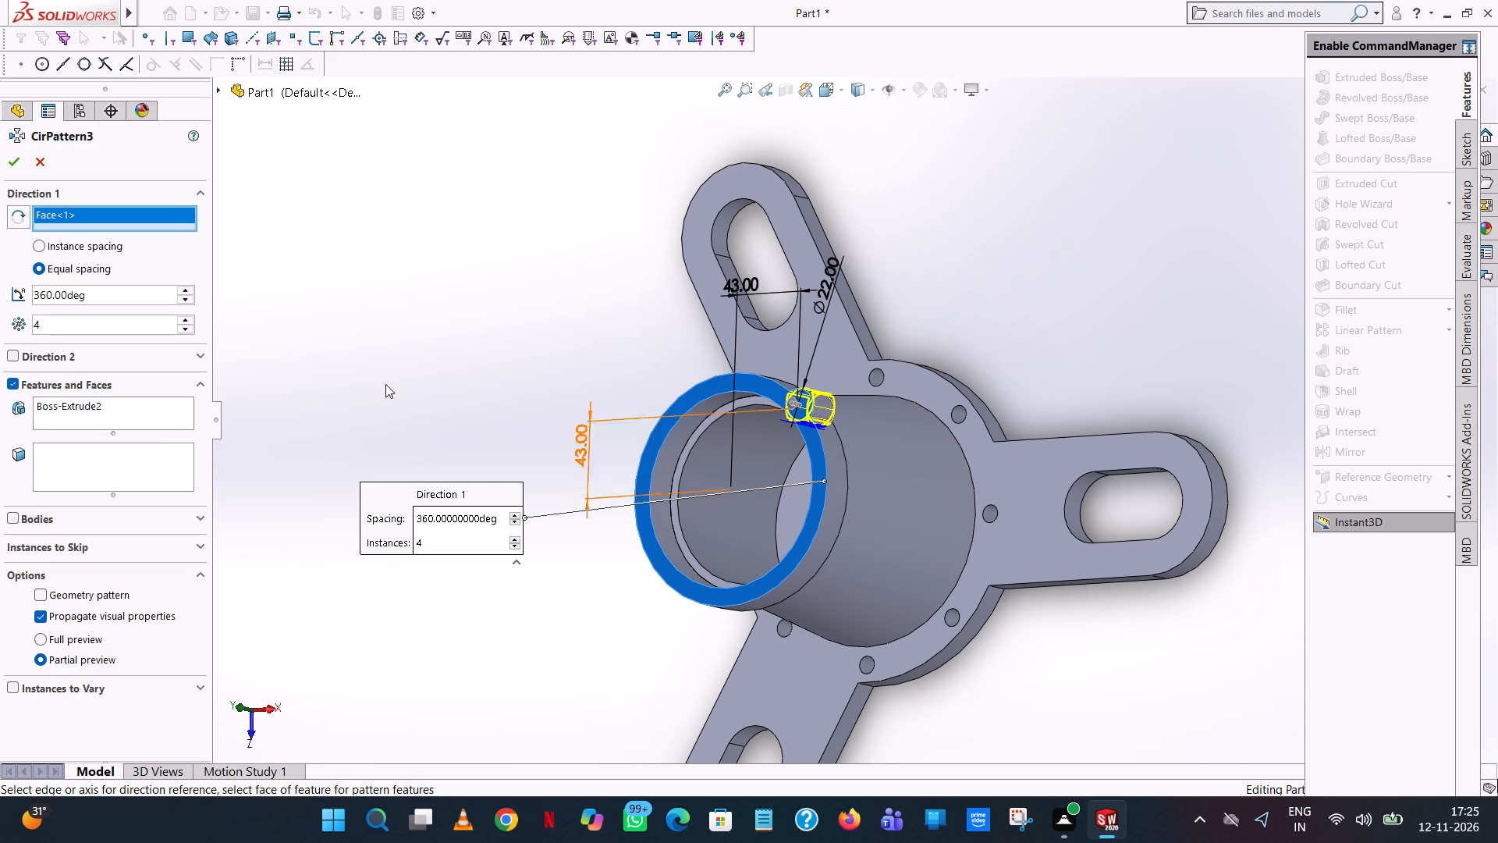
middle_click_drag(234, 292, 262, 332)
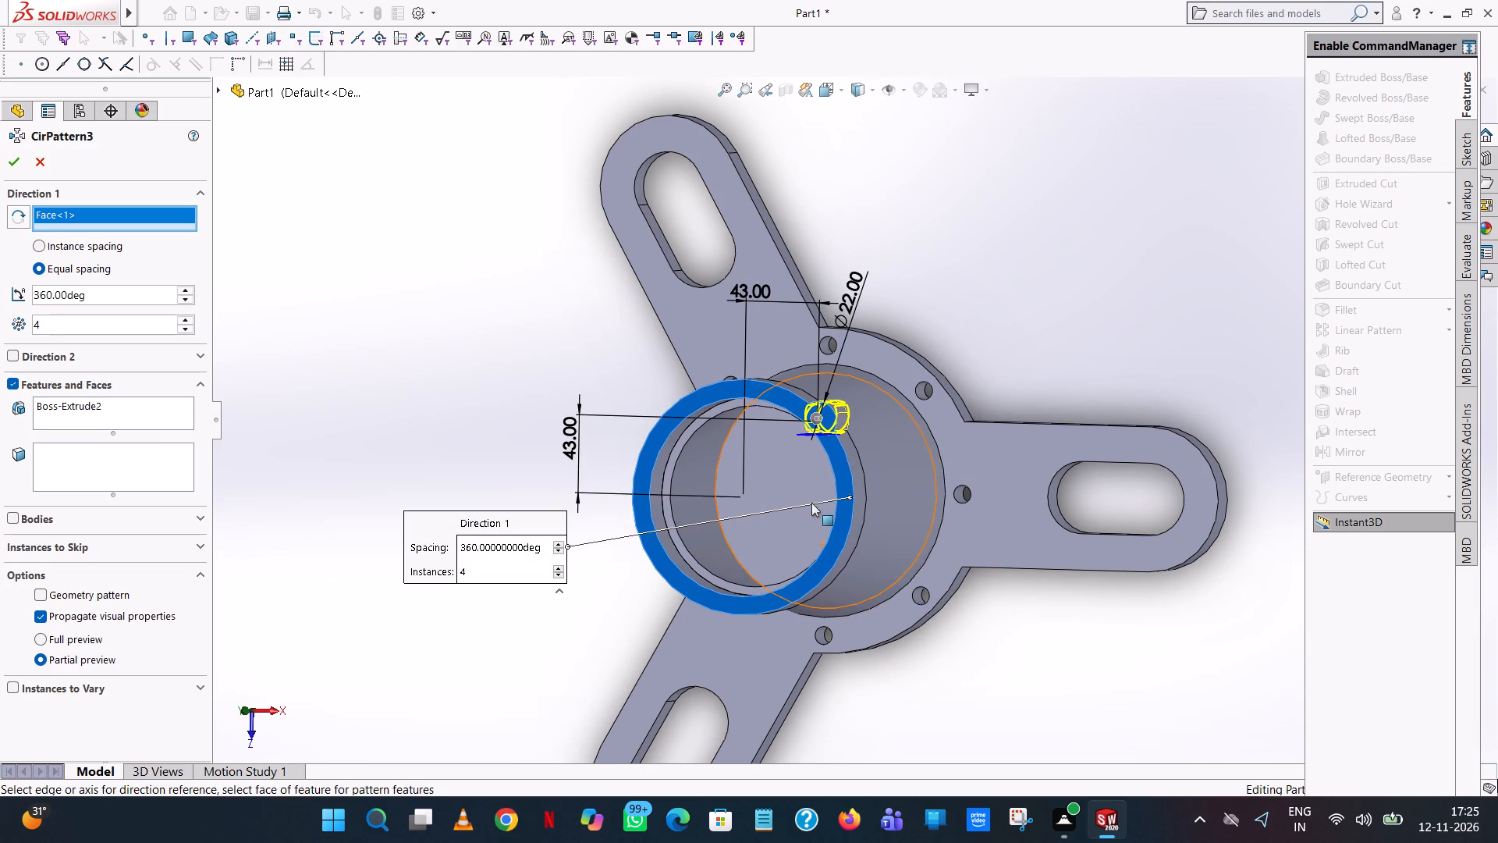
left_click(852, 526)
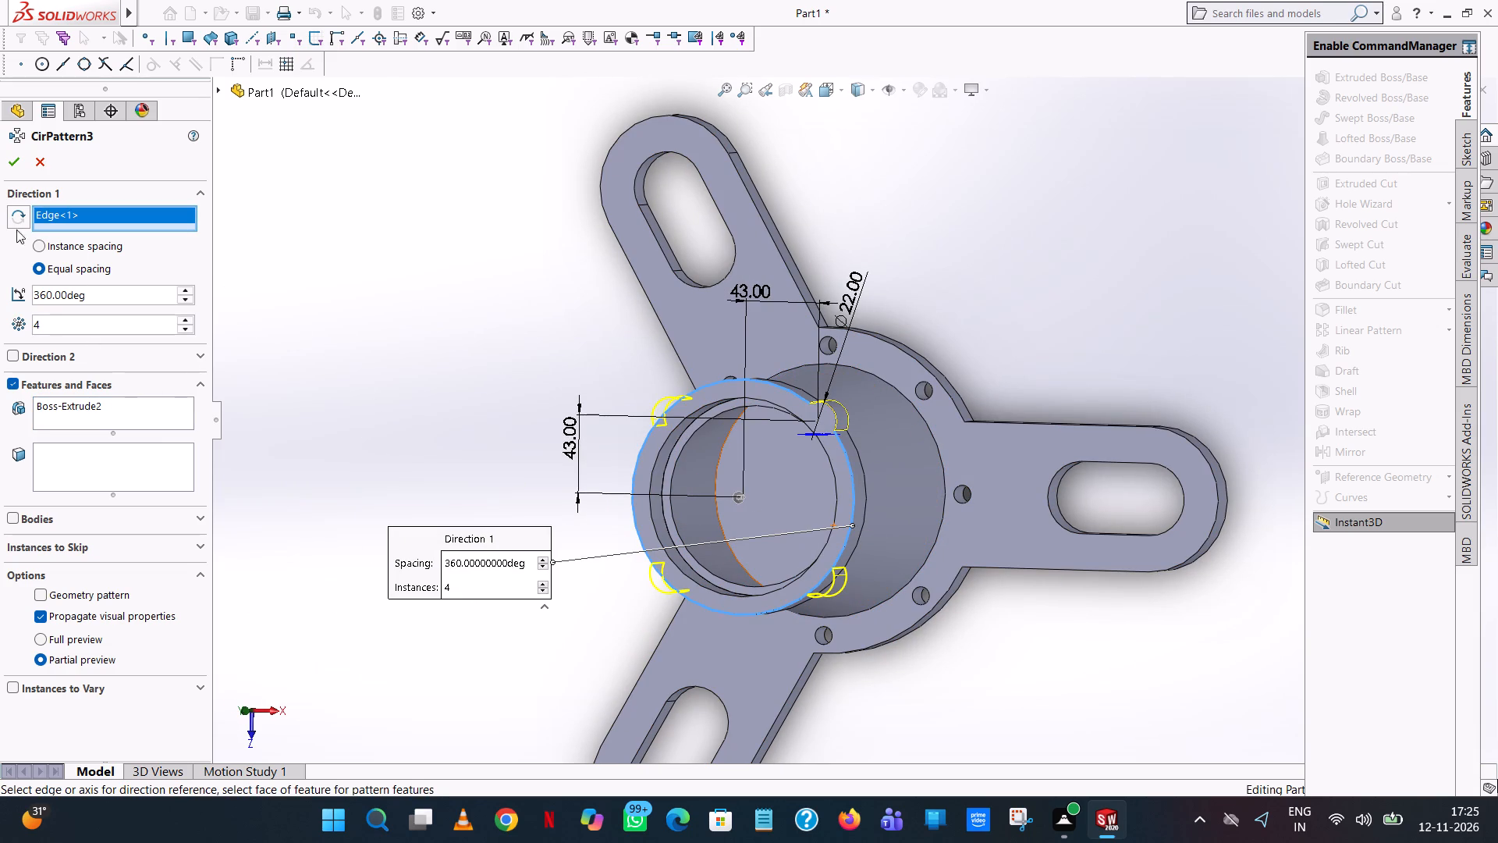
left_click(6, 168)
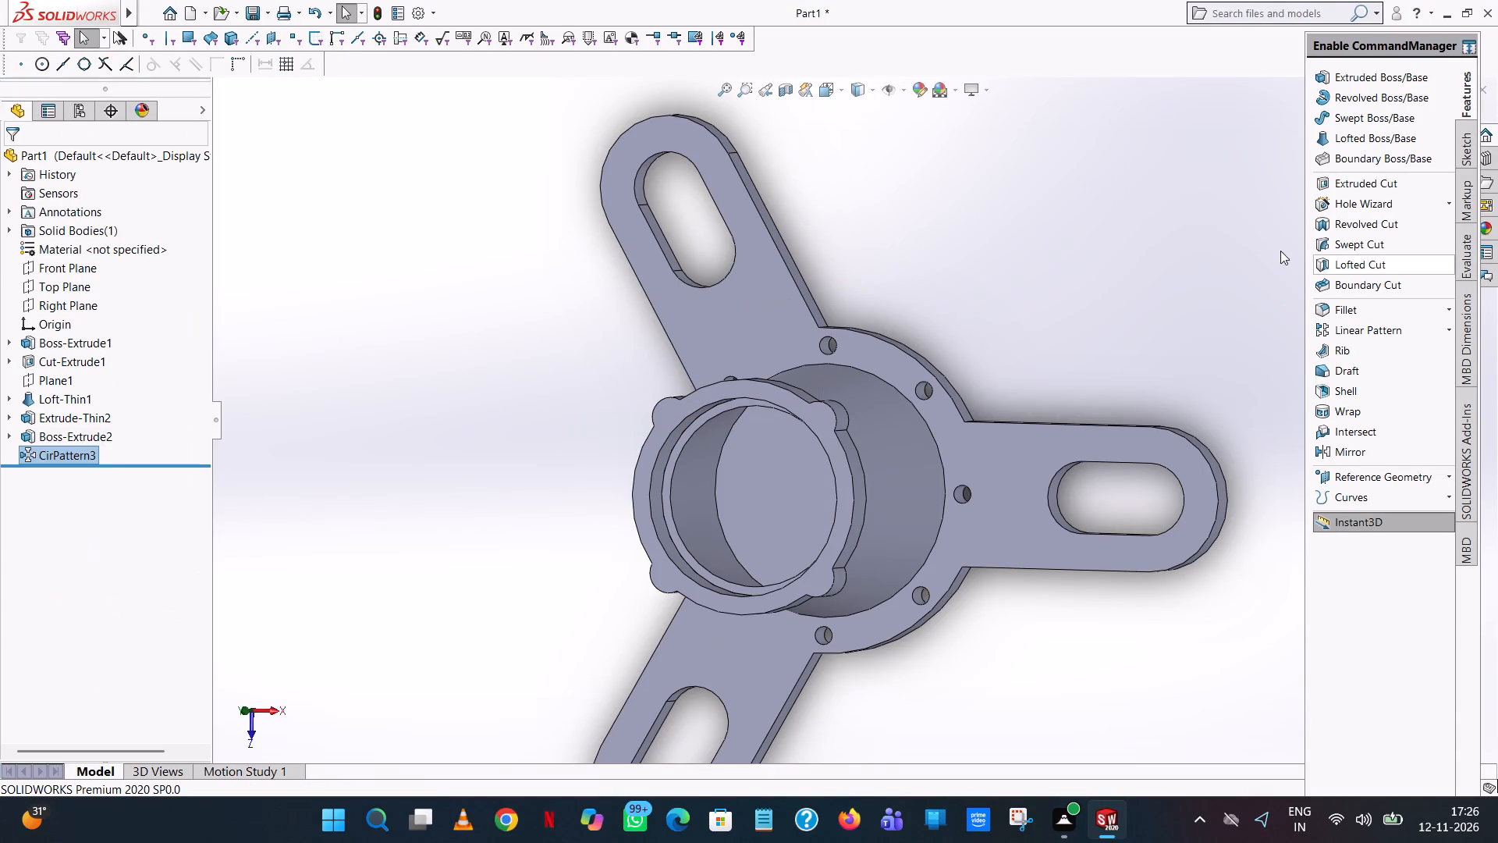
left_click(1199, 219)
Examine the patterned bosses, the top ring and the inside of the tube from several angles.
middle_click_drag(669, 546, 694, 603)
middle_click_drag(772, 463, 799, 414)
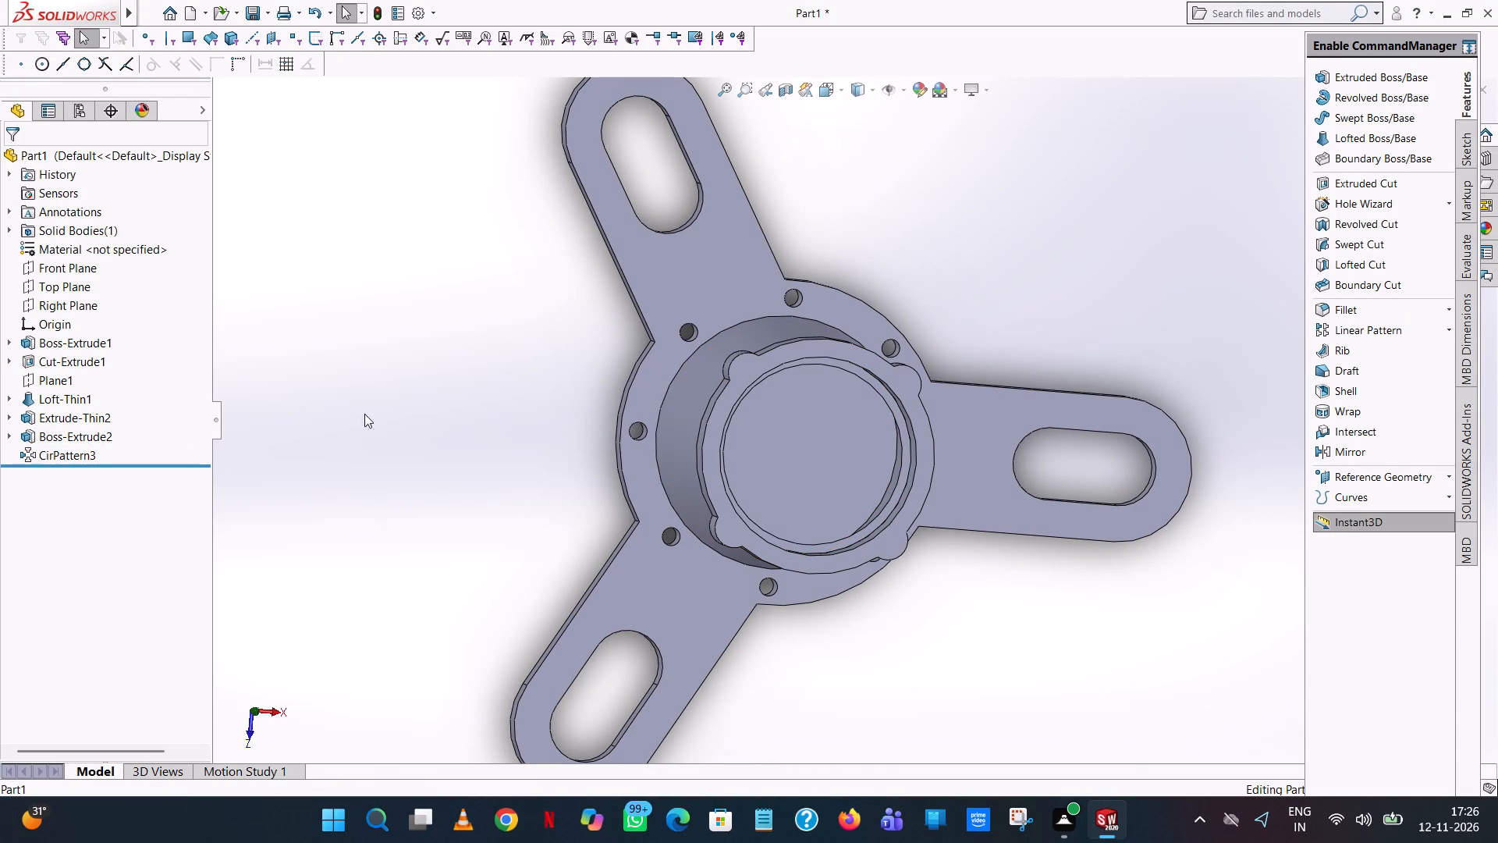
scroll(868, 625, "up", 1)
middle_click_drag(866, 625, 879, 483)
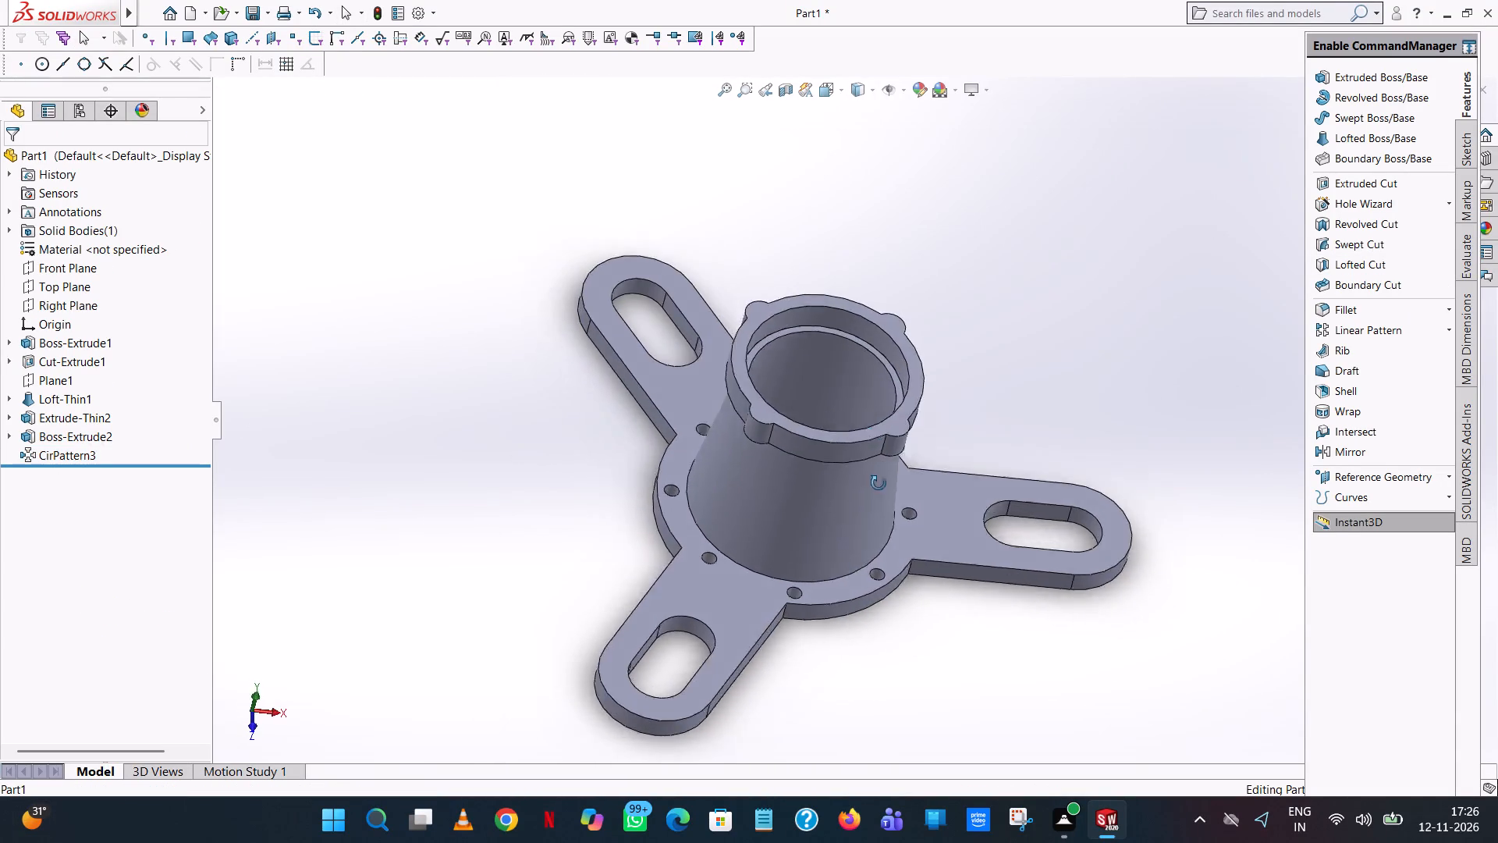
middle_click_drag(879, 483, 921, 517)
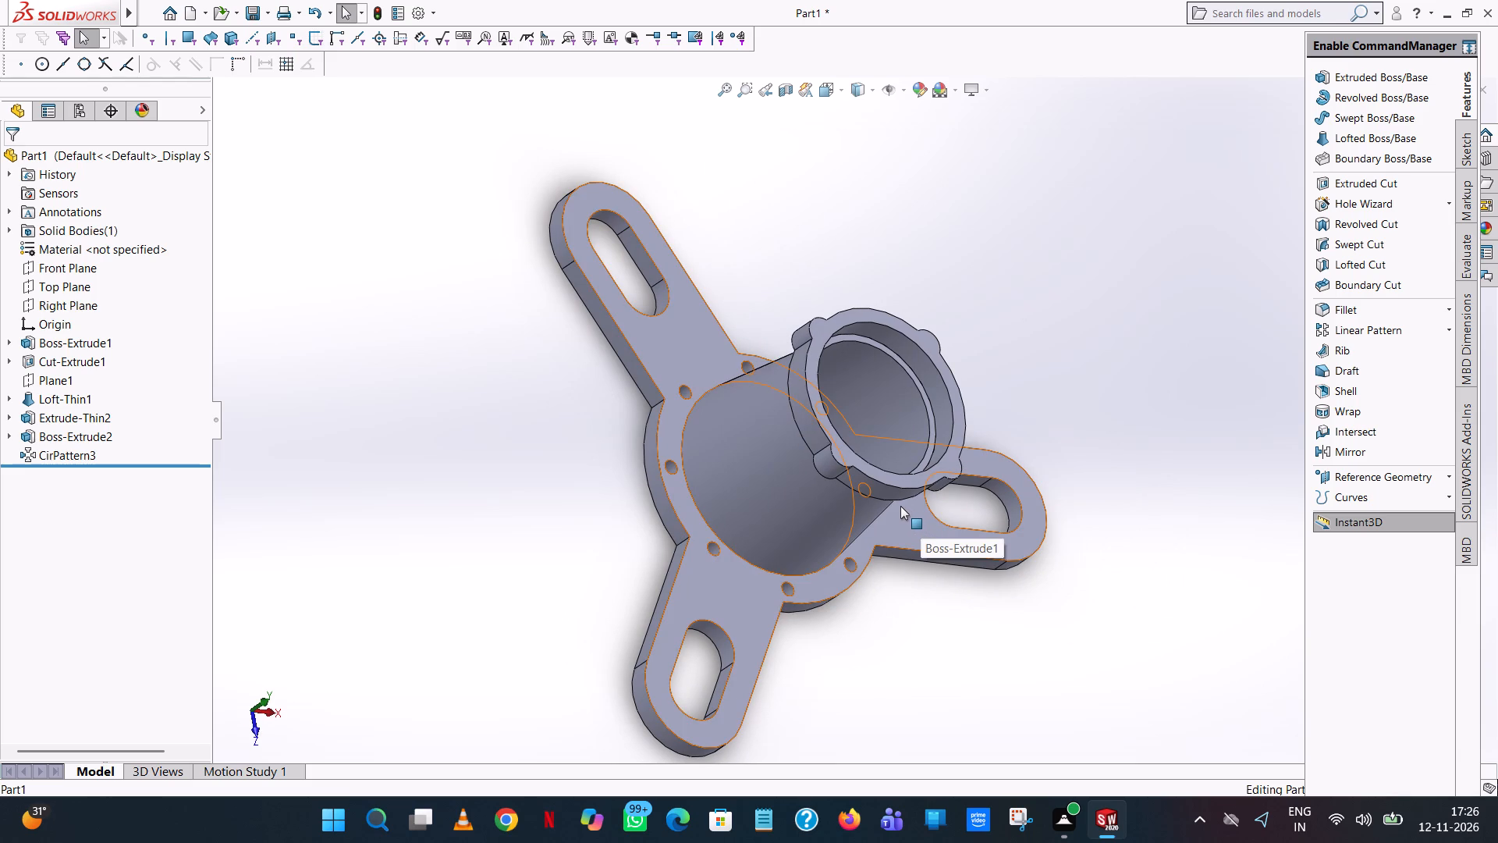
scroll(864, 421, "up", 1)
middle_click_drag(864, 421, 821, 491)
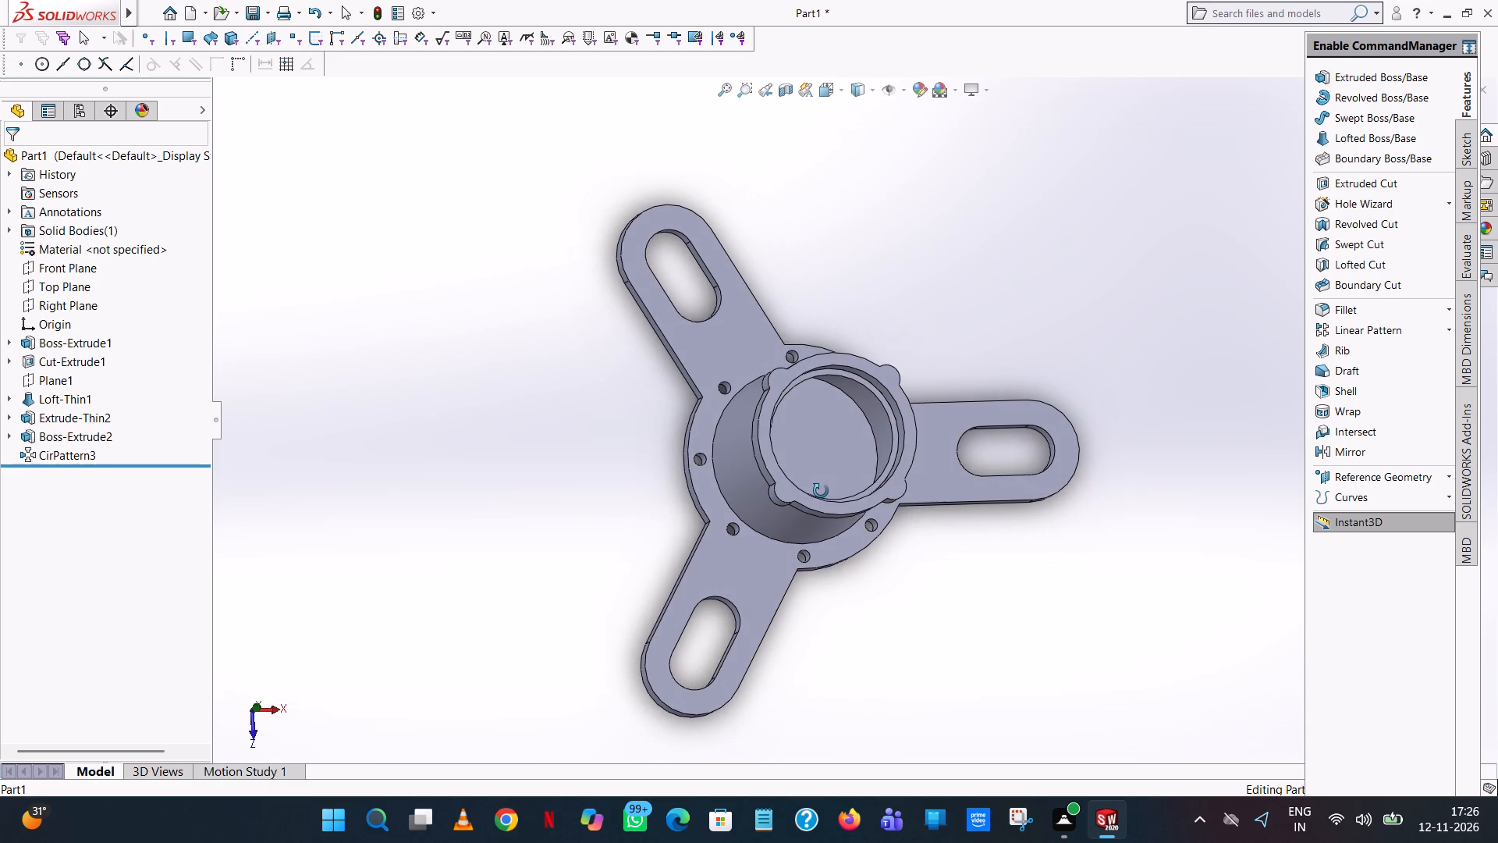
middle_click_drag(821, 491, 815, 492)
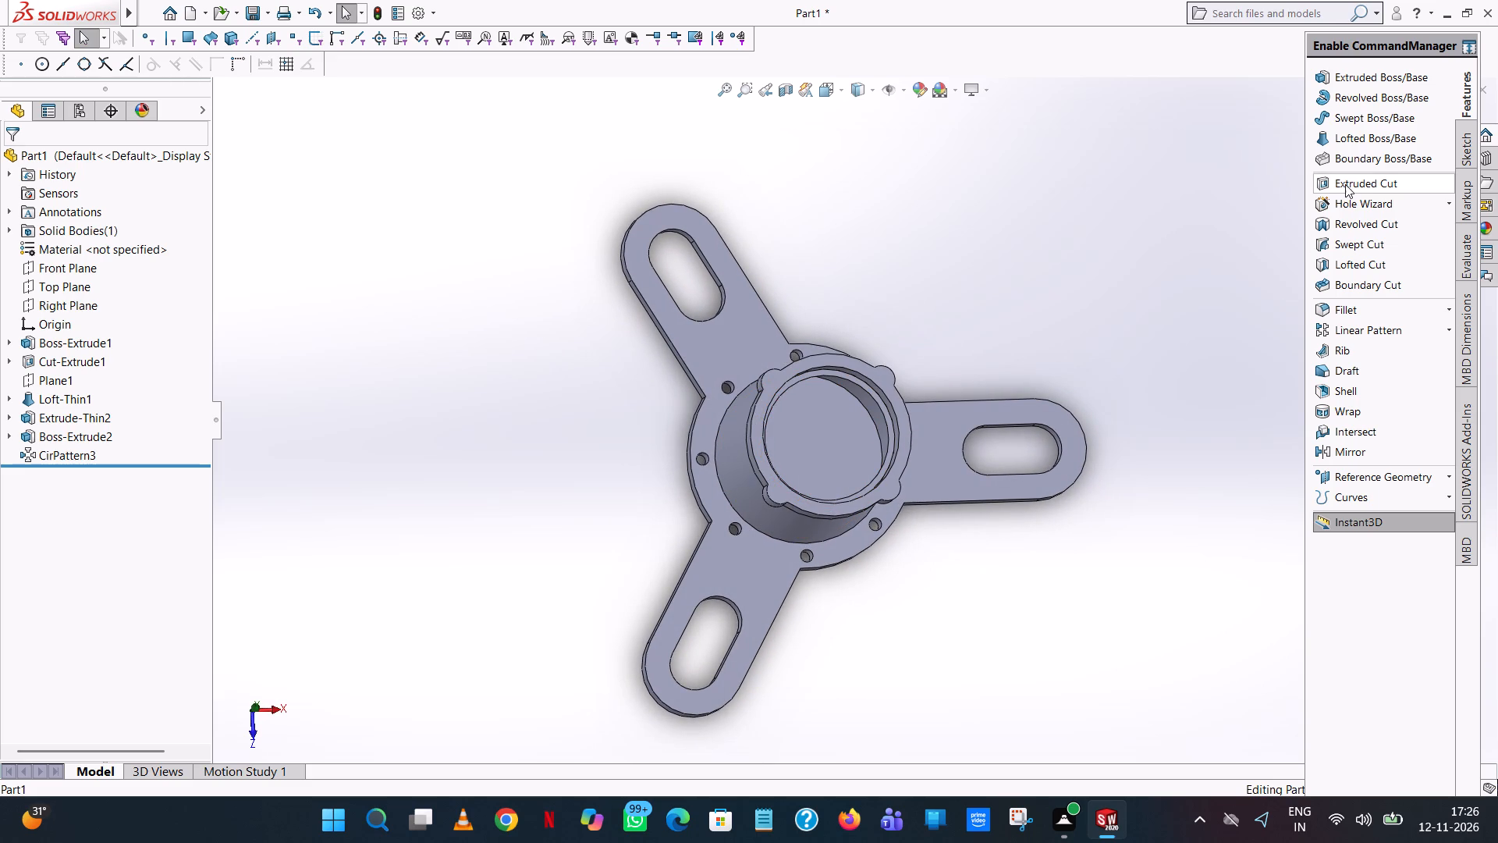
Start an extruded cut sketch on the base face inside the tube and draw an origin-centred circle of 65 mm radius on the tube's inner edge.
left_click(1345, 184)
left_click(812, 454)
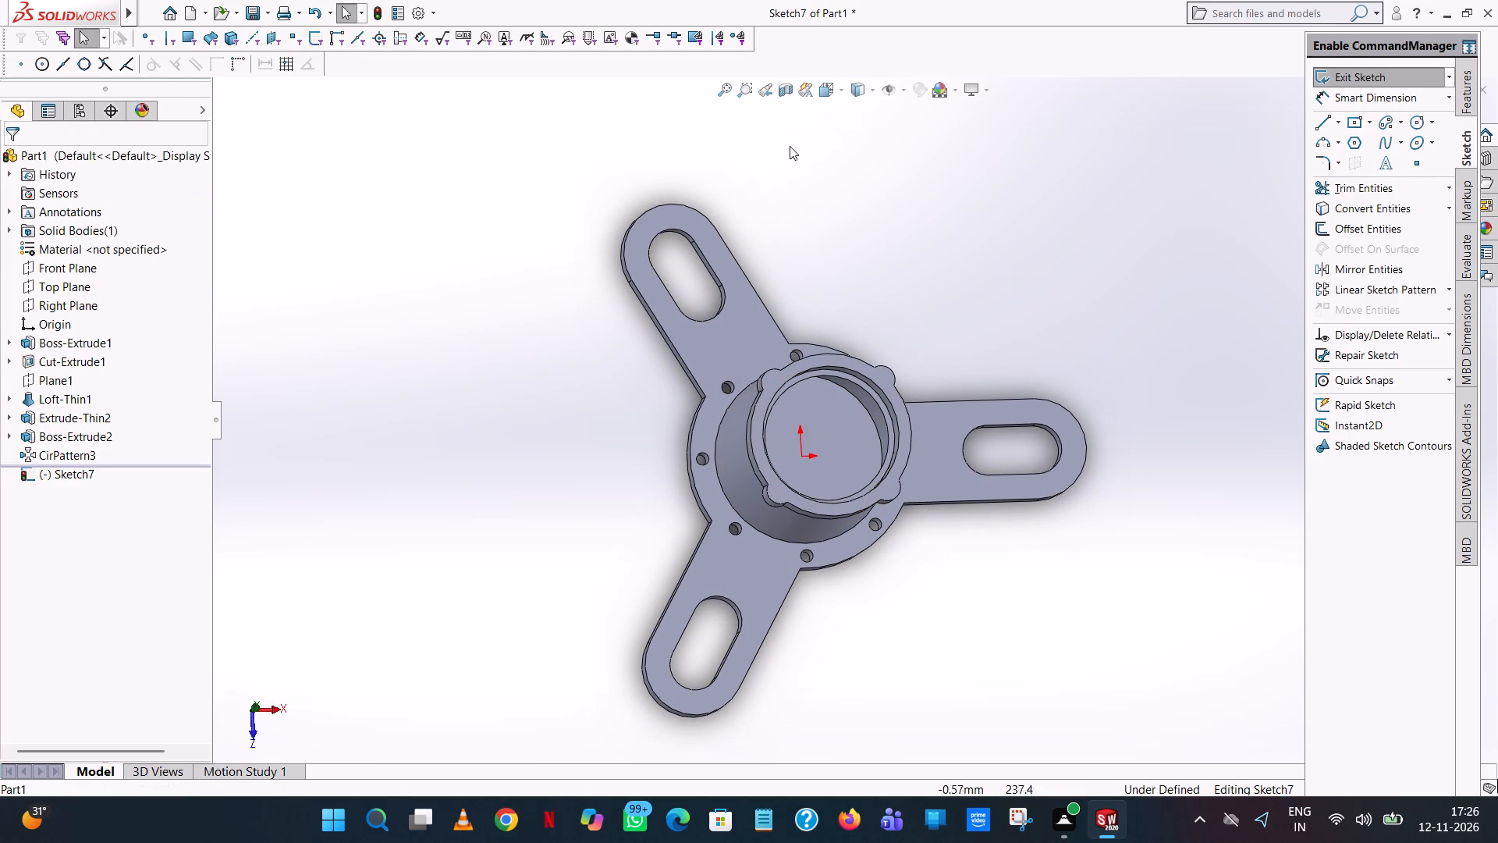
left_click(837, 82)
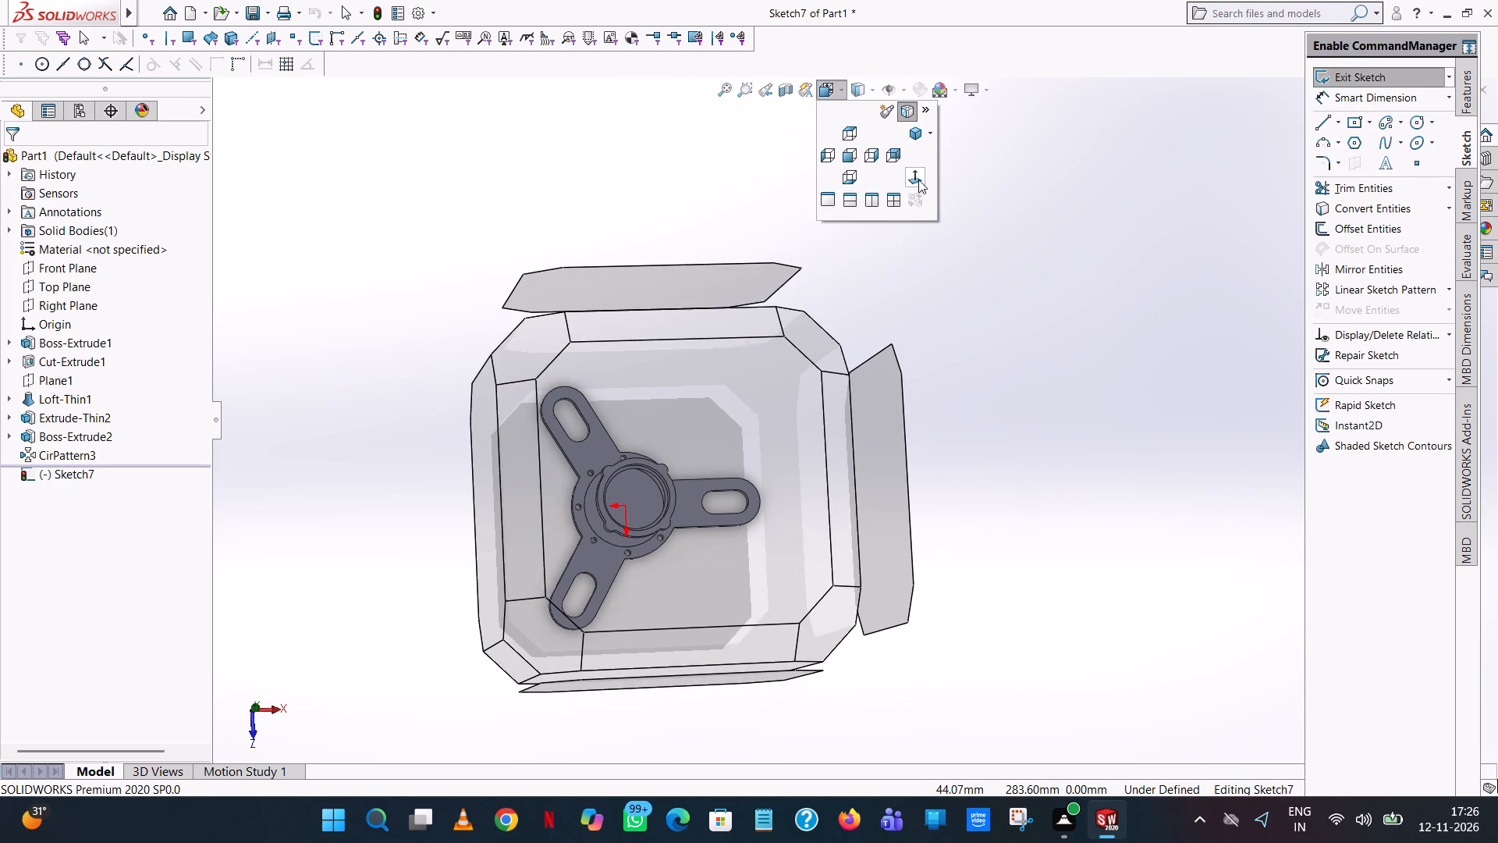
left_click(918, 174)
left_click(1413, 125)
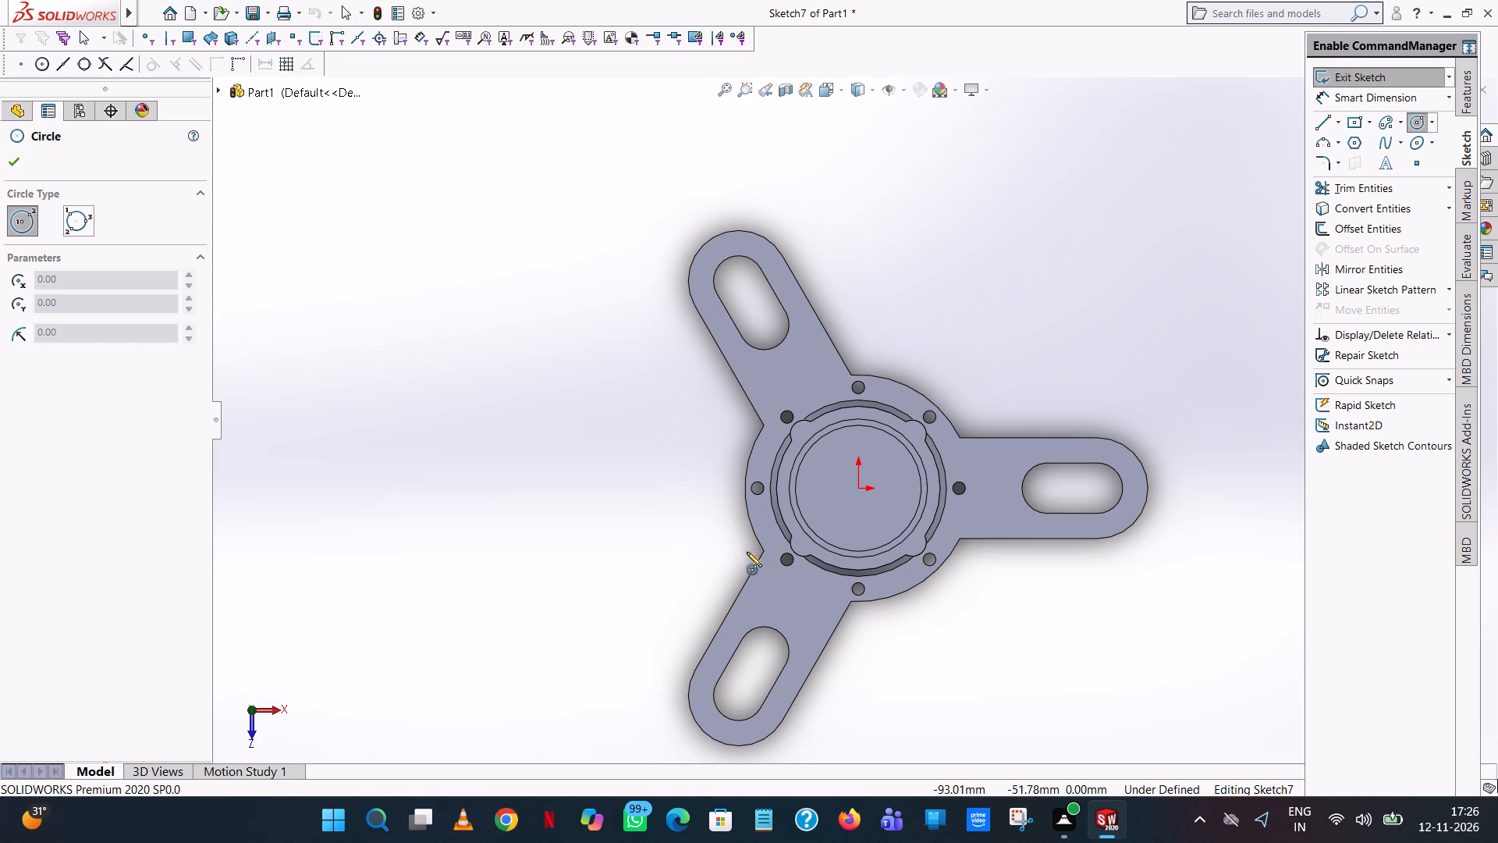
scroll(925, 512, "down", 6)
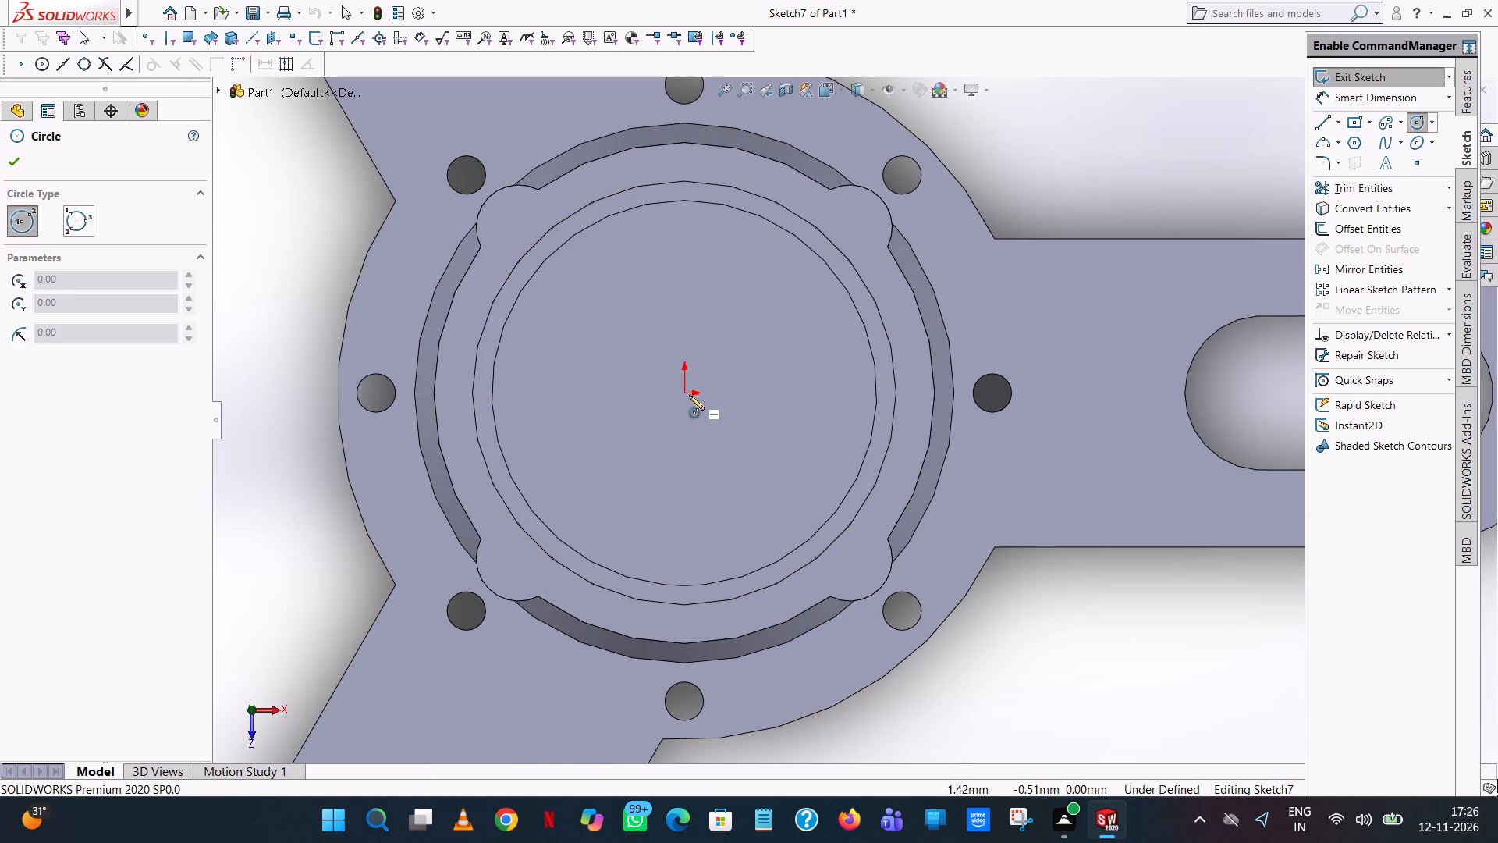
left_click(683, 390)
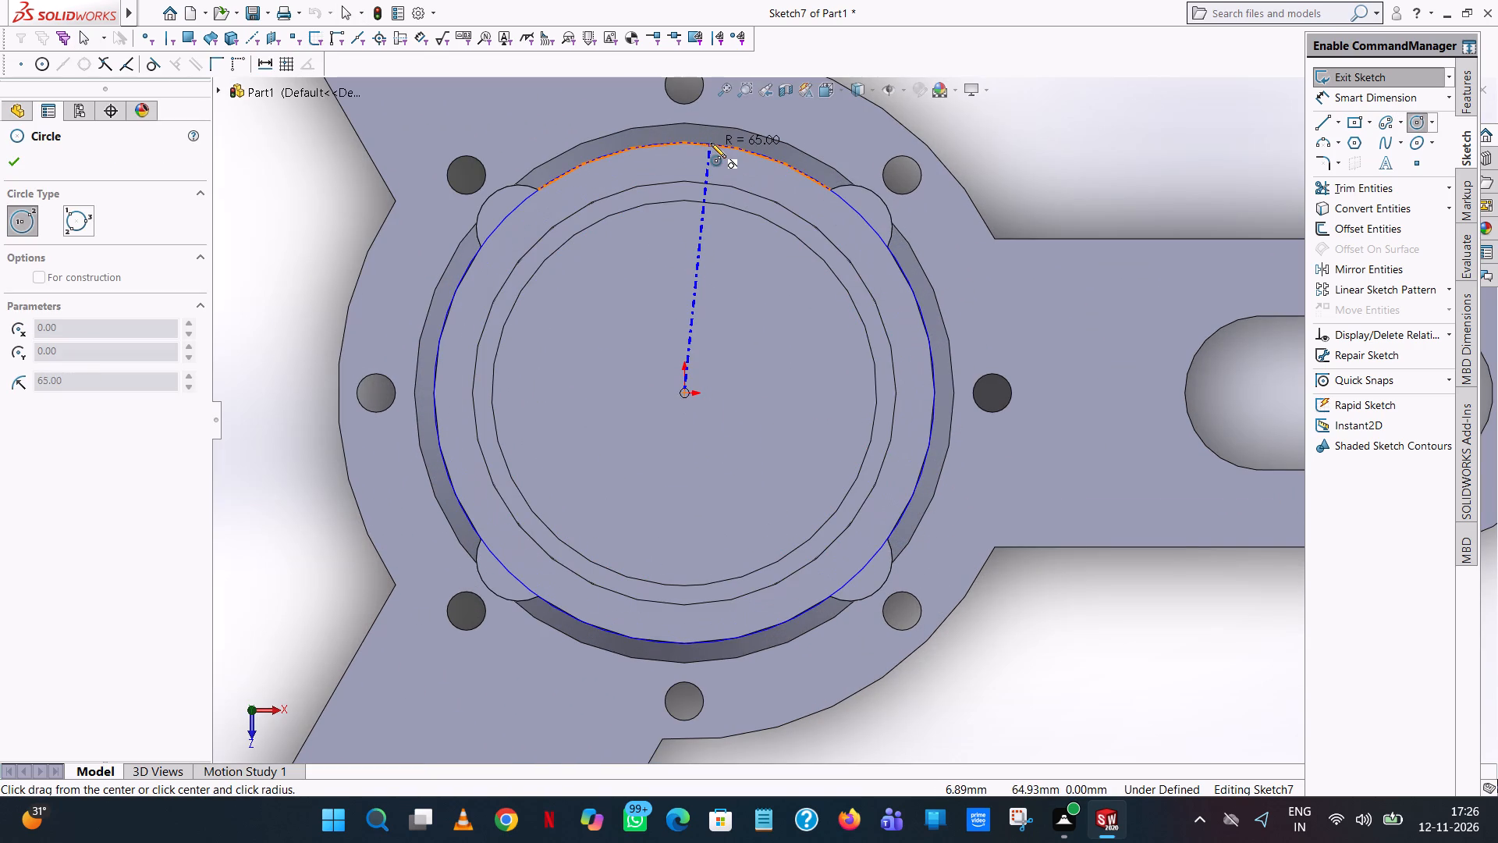
middle_click_drag(704, 195, 692, 151)
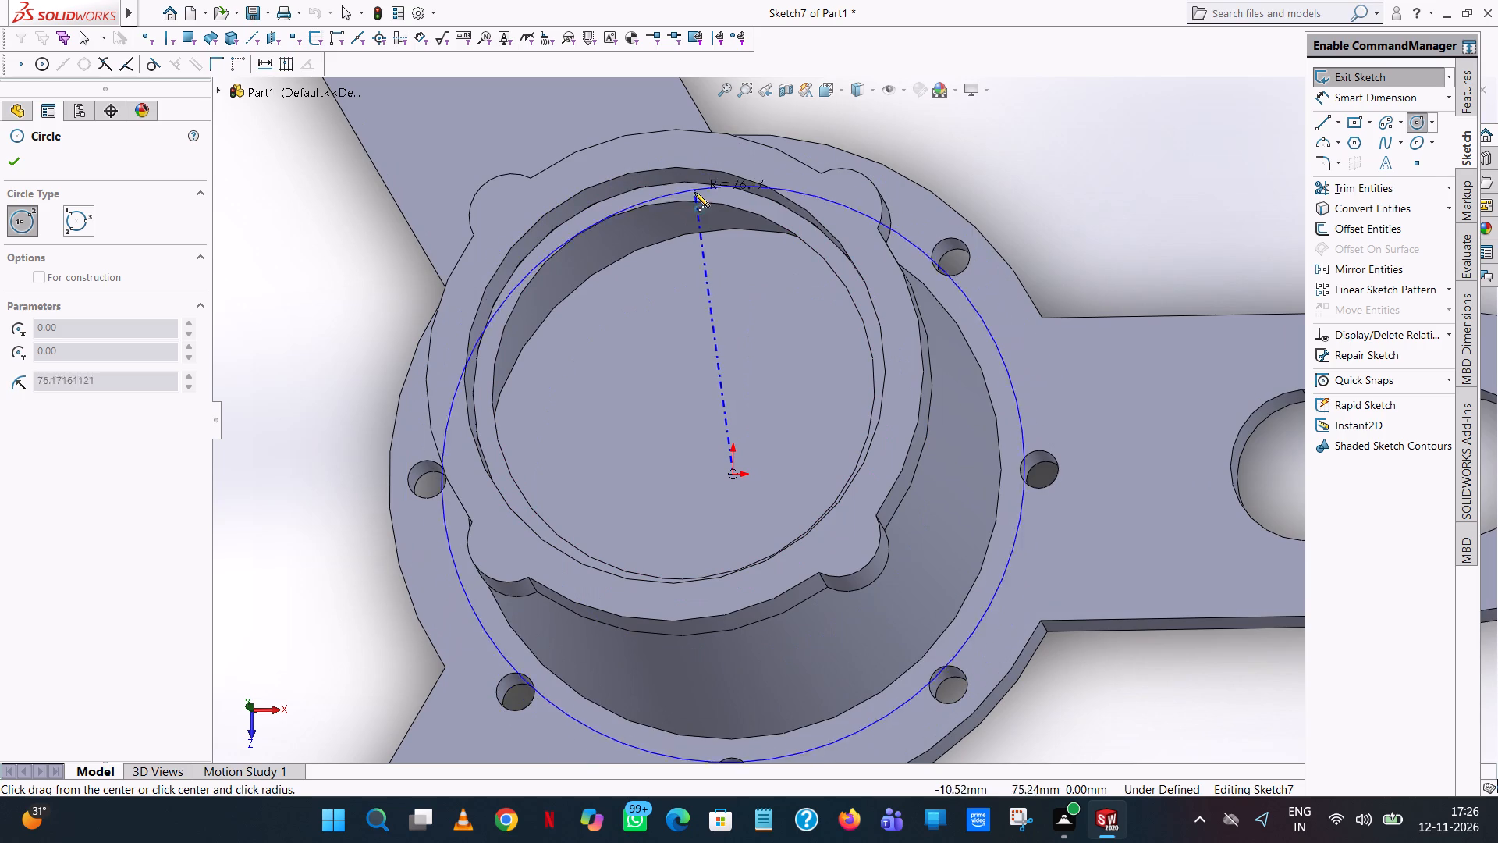
left_click(684, 234)
right_click_drag(684, 234, 692, 244)
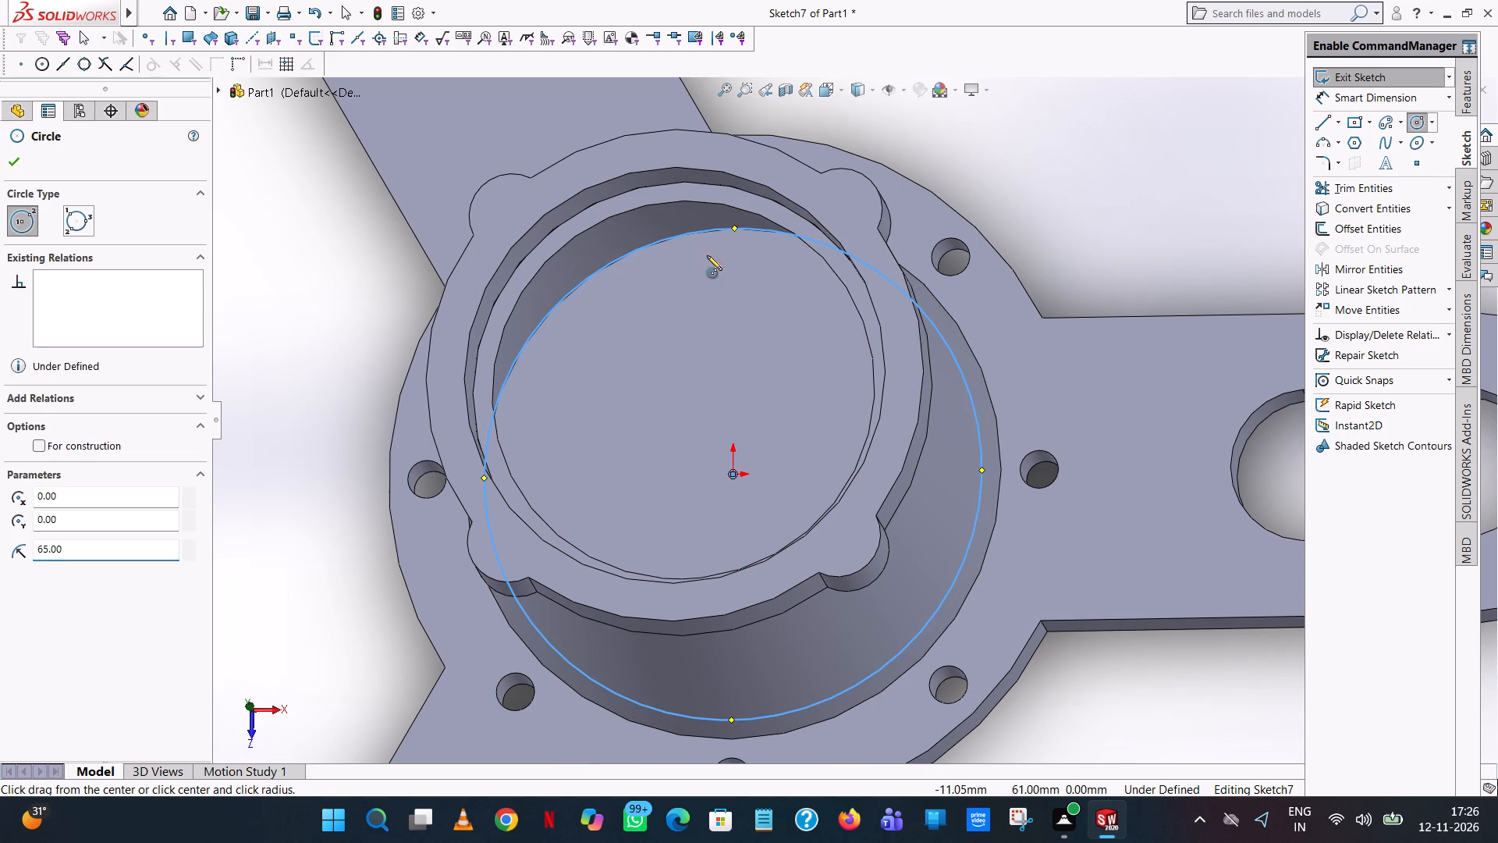
left_click(708, 257)
Examine how the sketched circle sits against the tube's wall at the base, up close and from several angles.
scroll(705, 261, "down", 10)
scroll(726, 360, "down", 7)
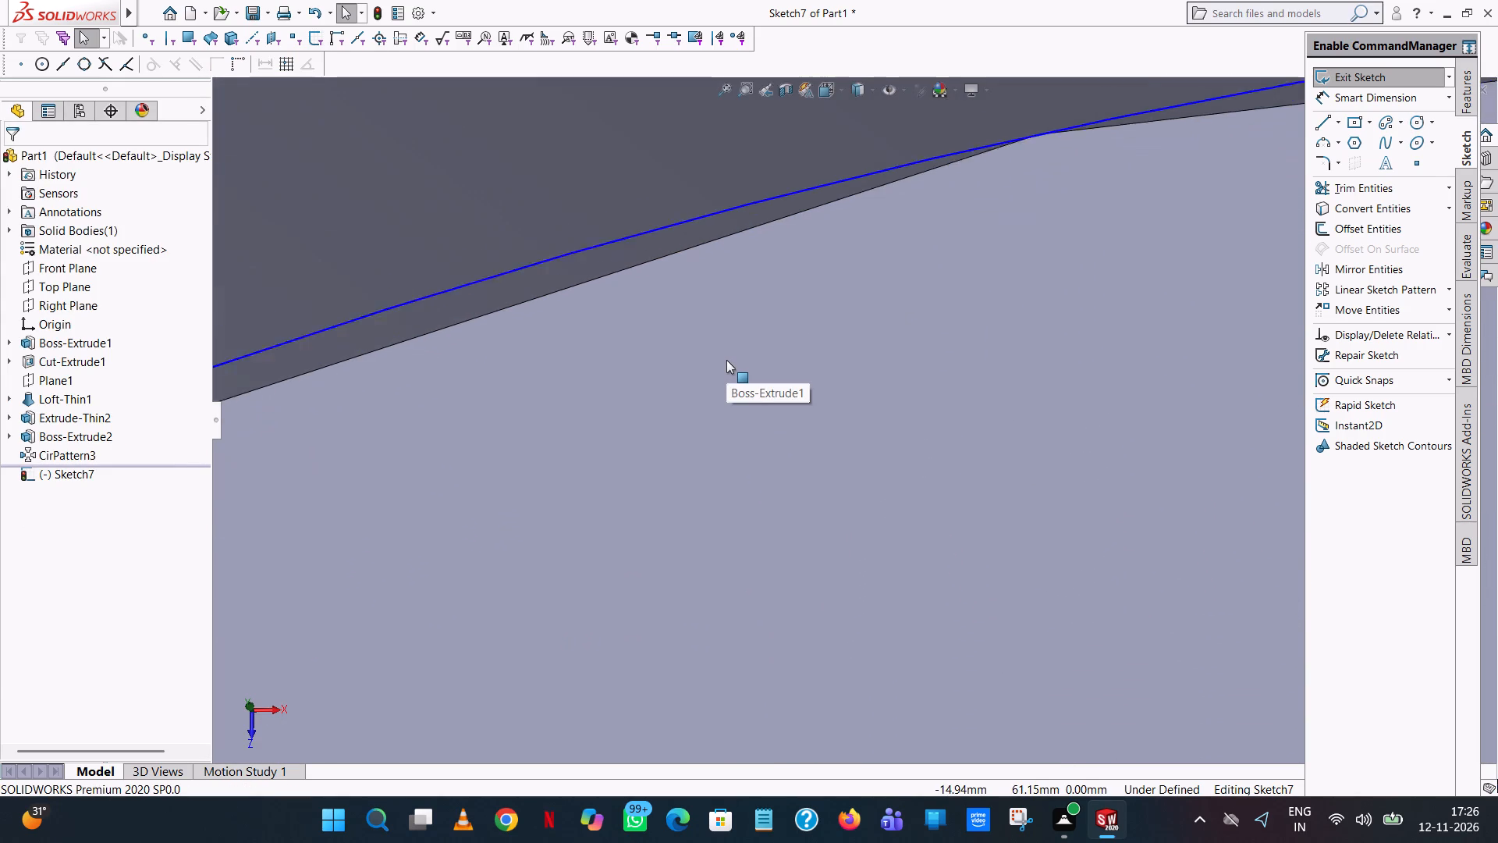
scroll(726, 360, "down", 2)
scroll(726, 360, "up", 18)
scroll(731, 405, "up", 9)
scroll(823, 550, "up", 1)
middle_click_drag(823, 564, 828, 628)
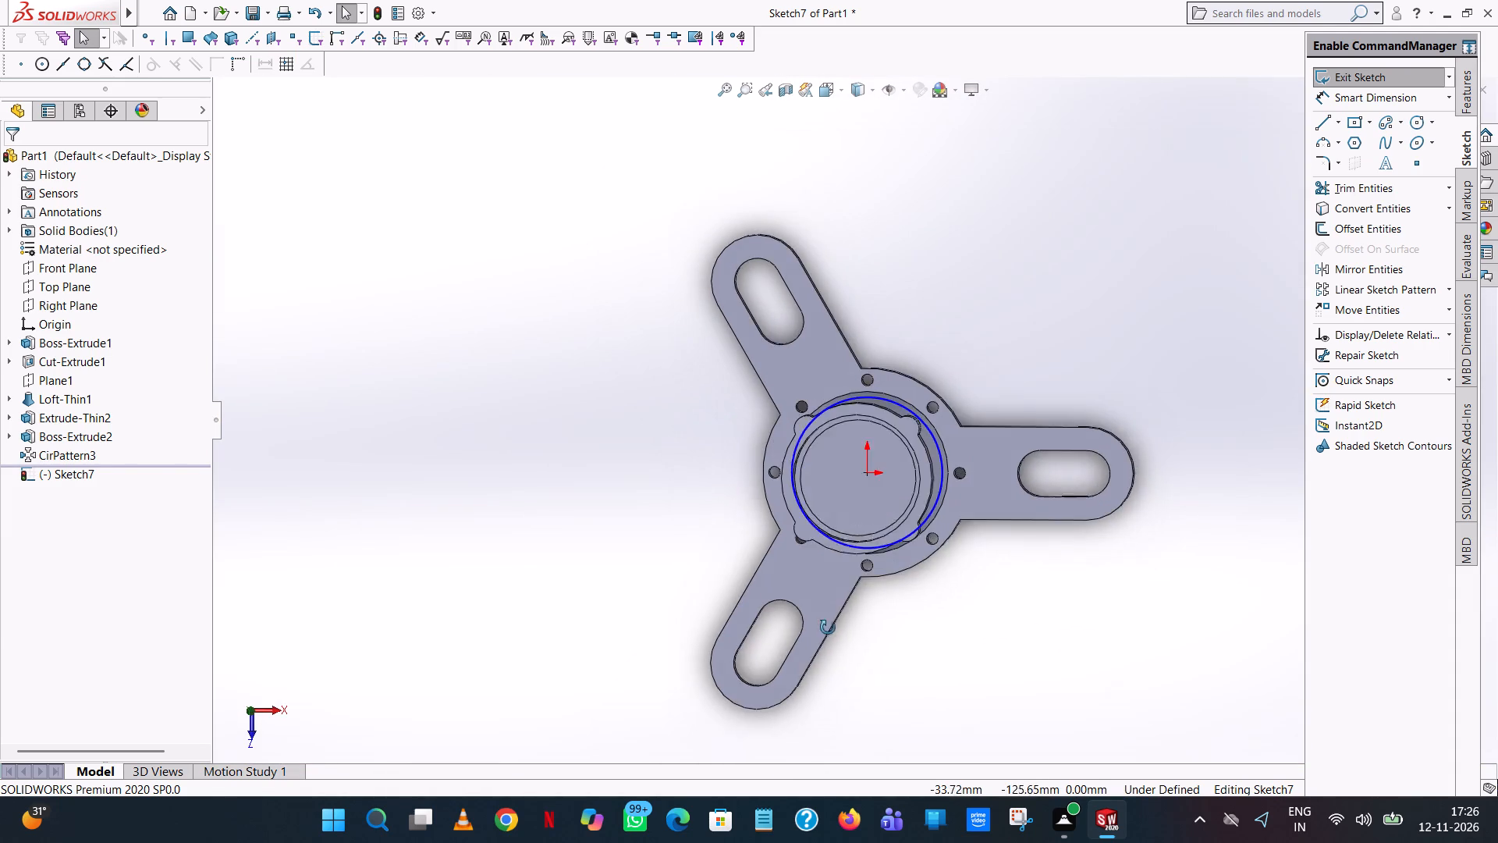
middle_click_drag(828, 628, 963, 497)
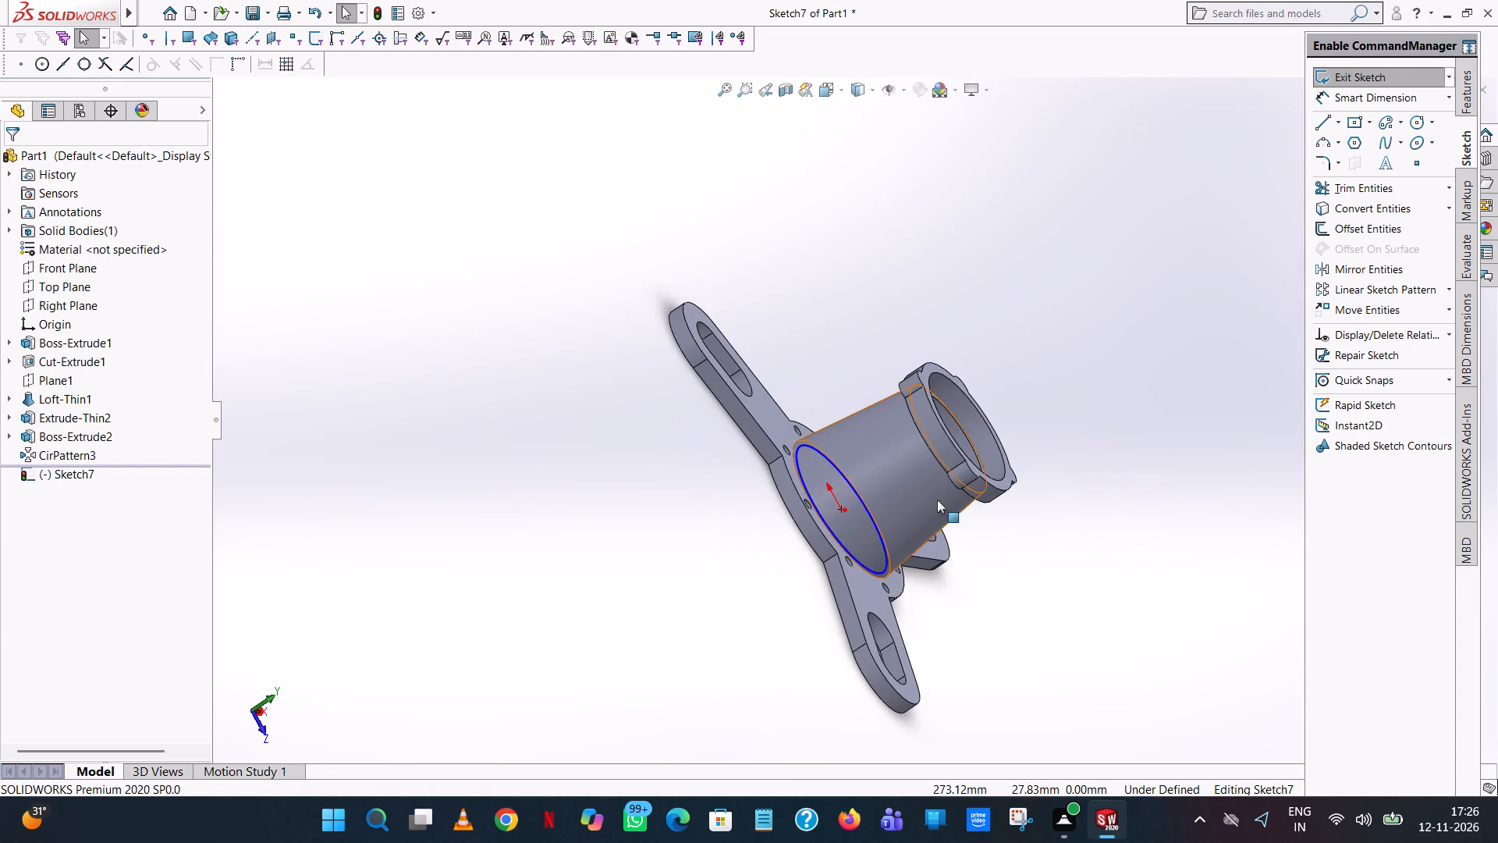
scroll(814, 485, "down", 11)
scroll(876, 276, "down", 1)
middle_click_drag(876, 276, 842, 257)
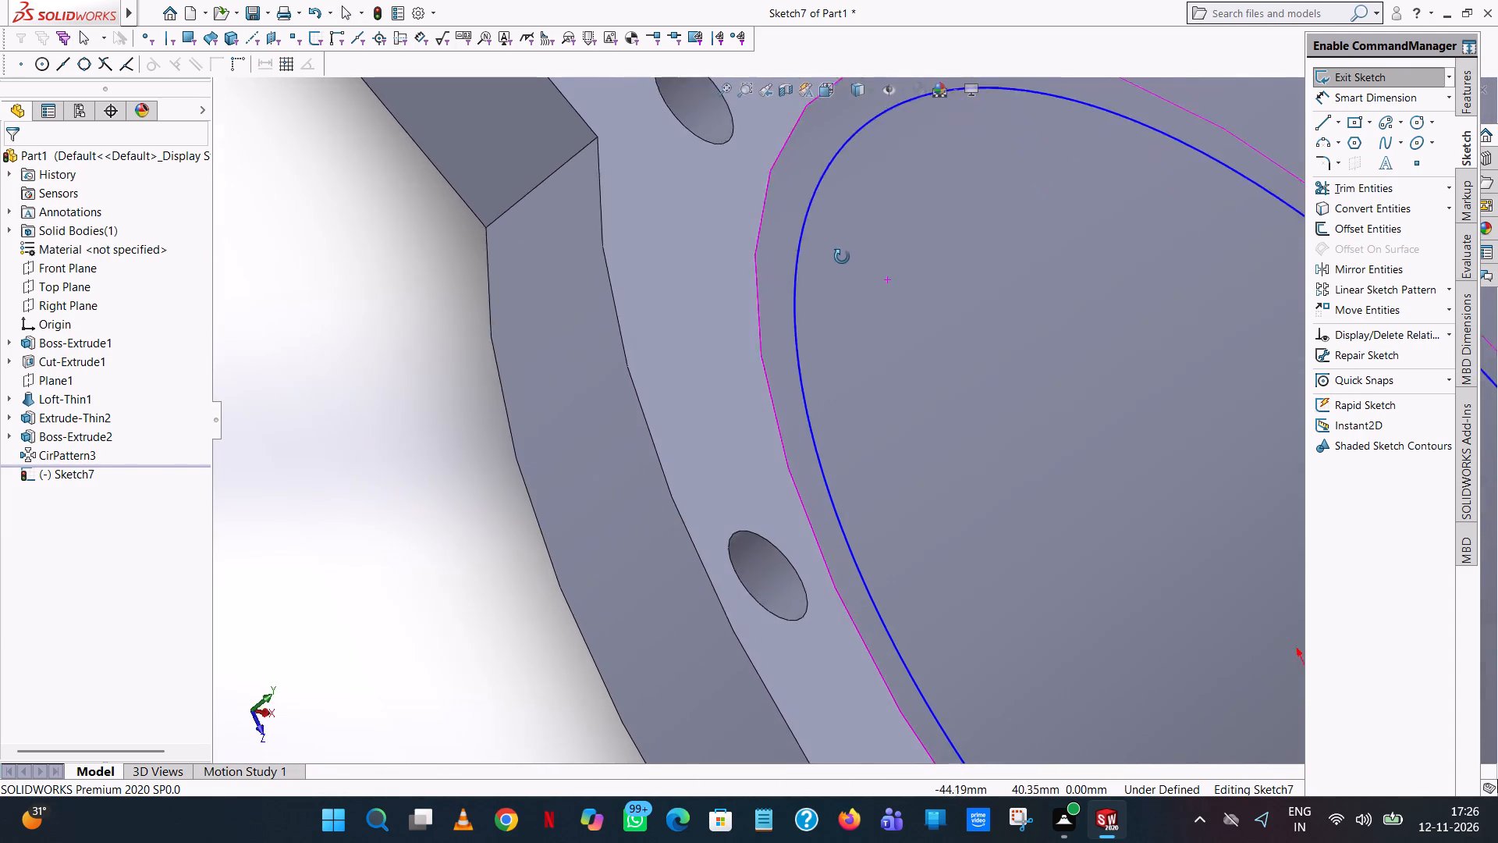
middle_click_drag(842, 257, 825, 208)
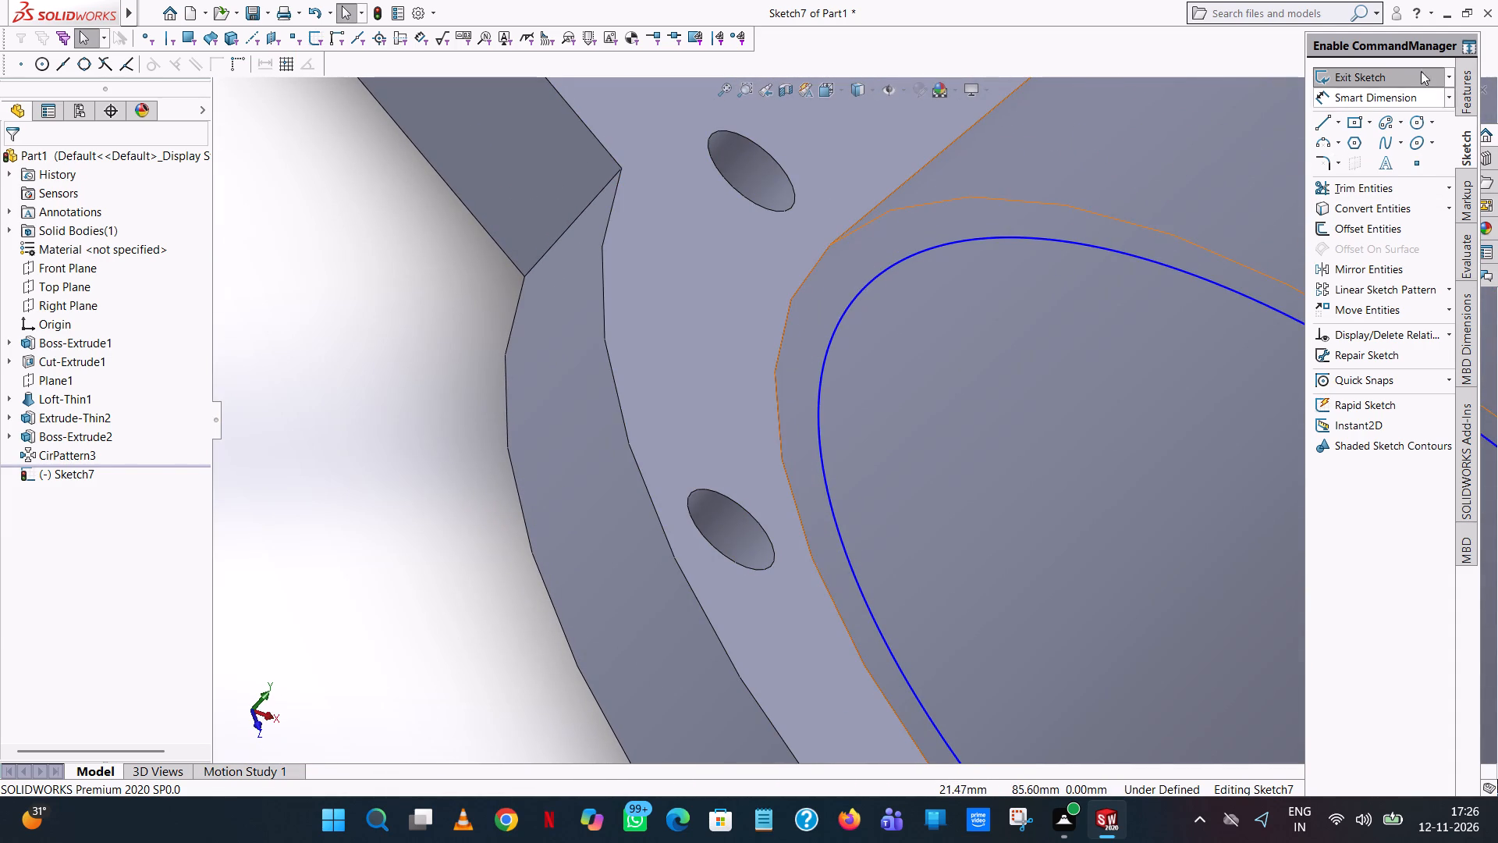
Add a diameter dimension to the sketched circle, keeping the size as drawn.
left_click(1377, 94)
left_click(827, 474)
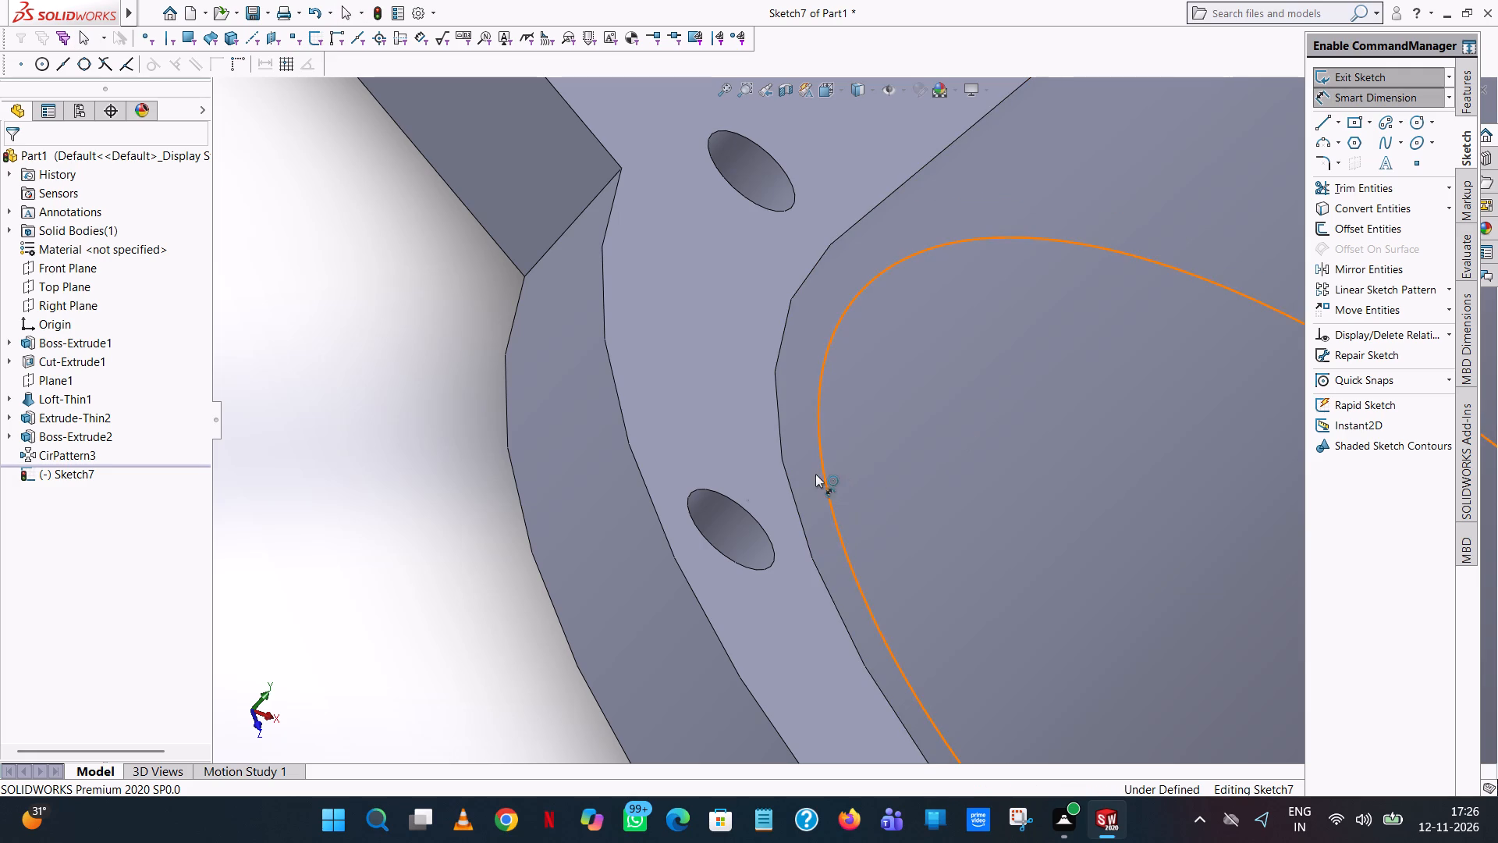
left_click(369, 461)
left_click(298, 439)
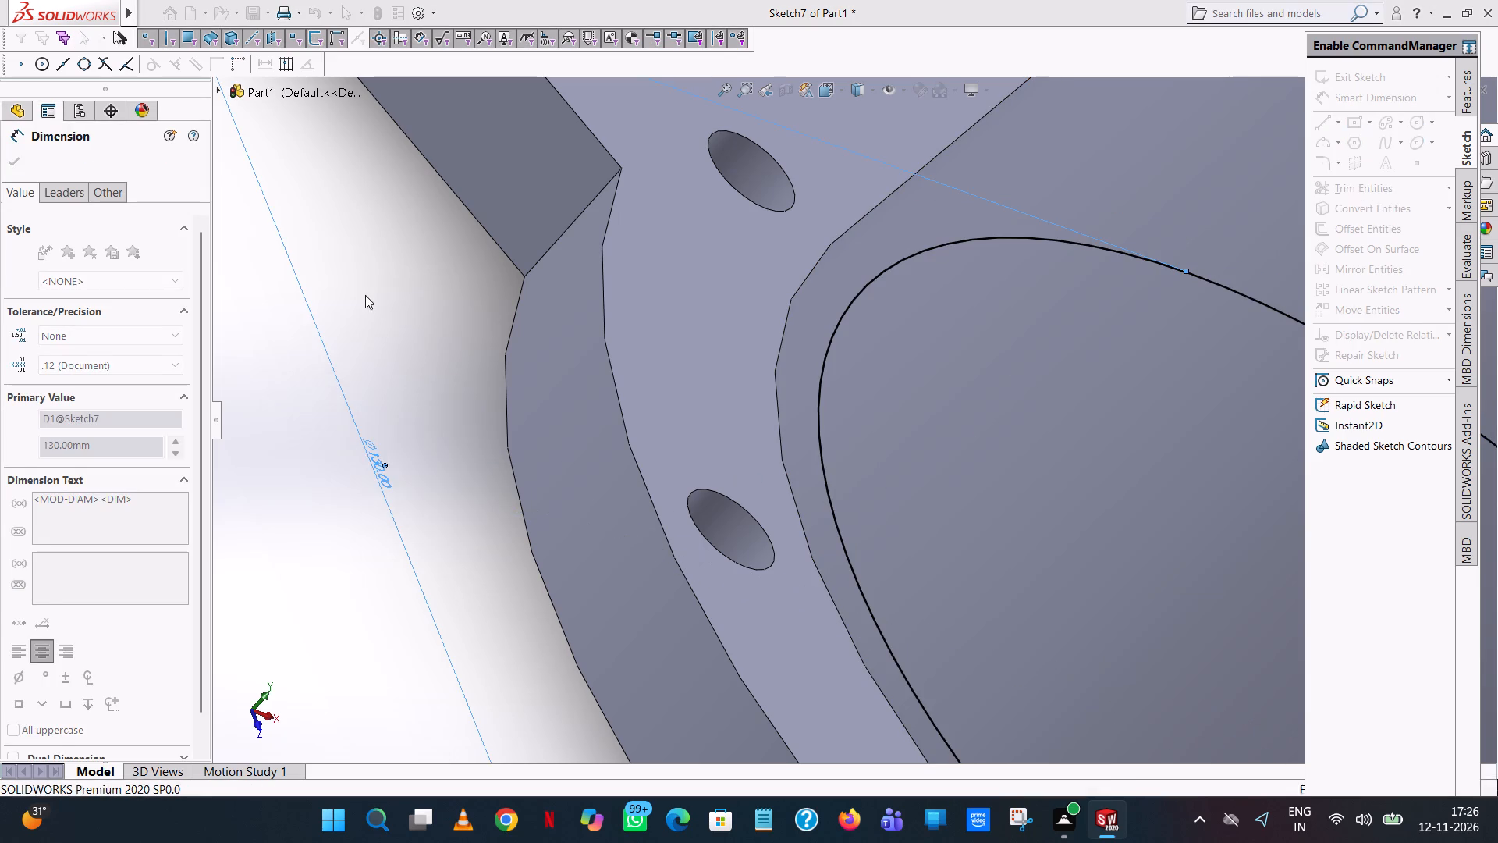
left_click(368, 281)
Extrude-cut the 130 mm circle blind to 20 mm through the base plate, opening the bottom of the tube.
scroll(401, 295, "up", 7)
scroll(637, 505, "up", 2)
middle_click_drag(637, 505, 718, 359)
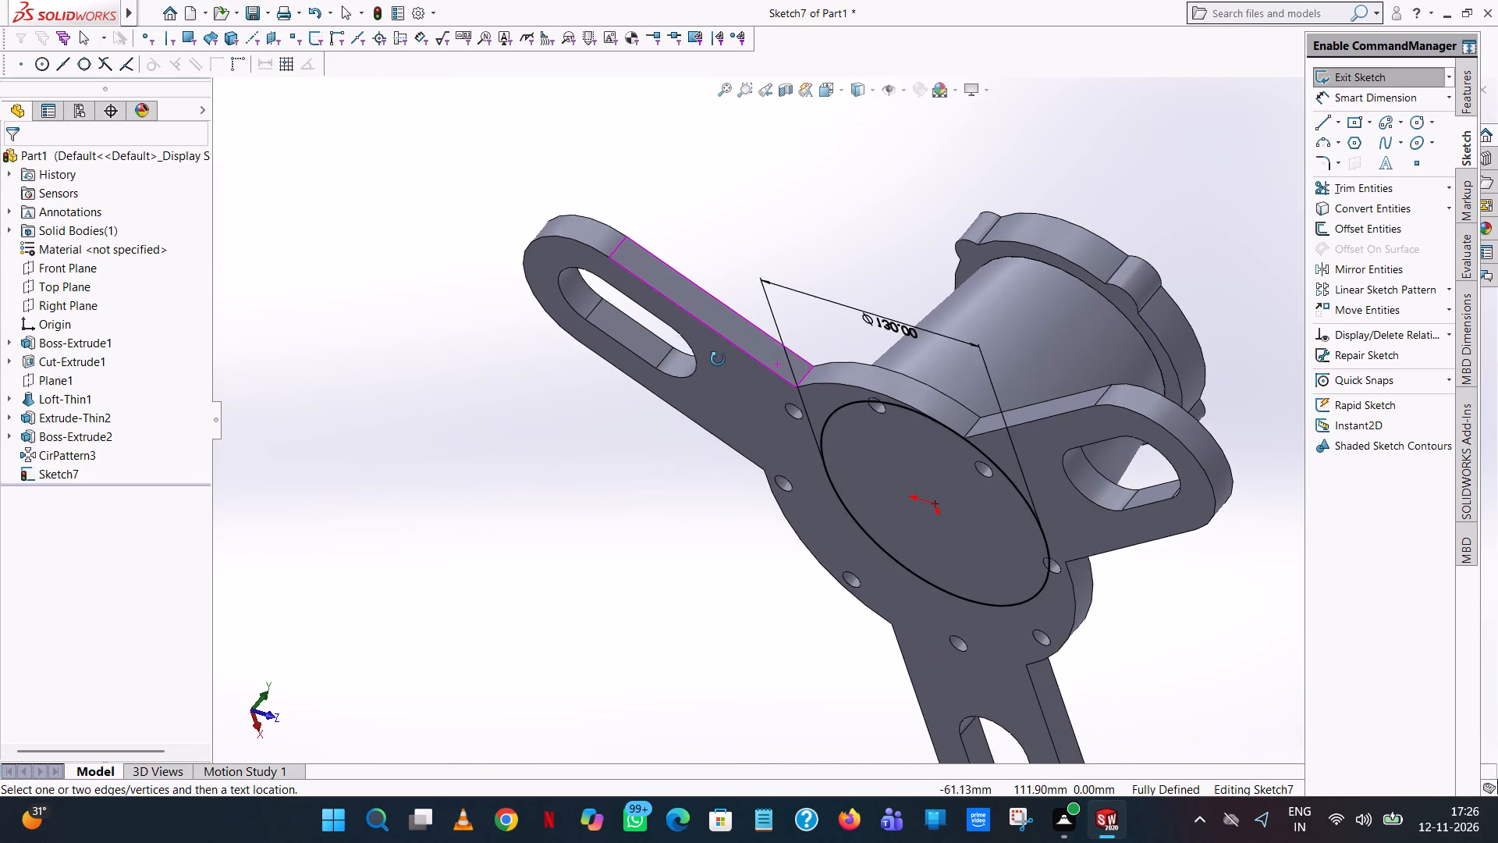
middle_click_drag(718, 359, 719, 368)
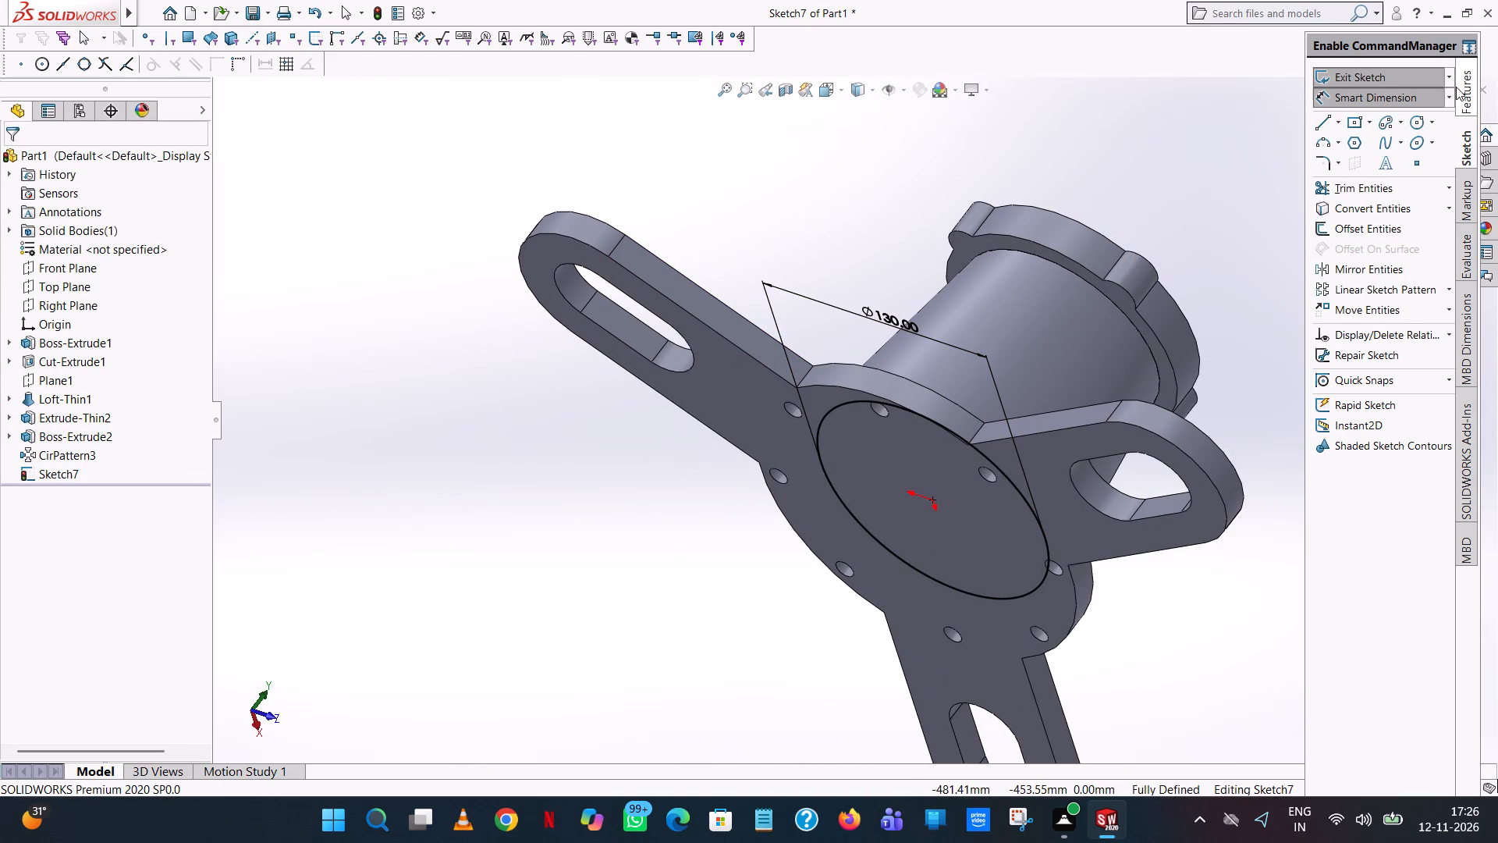
left_click(1468, 84)
left_click(1341, 180)
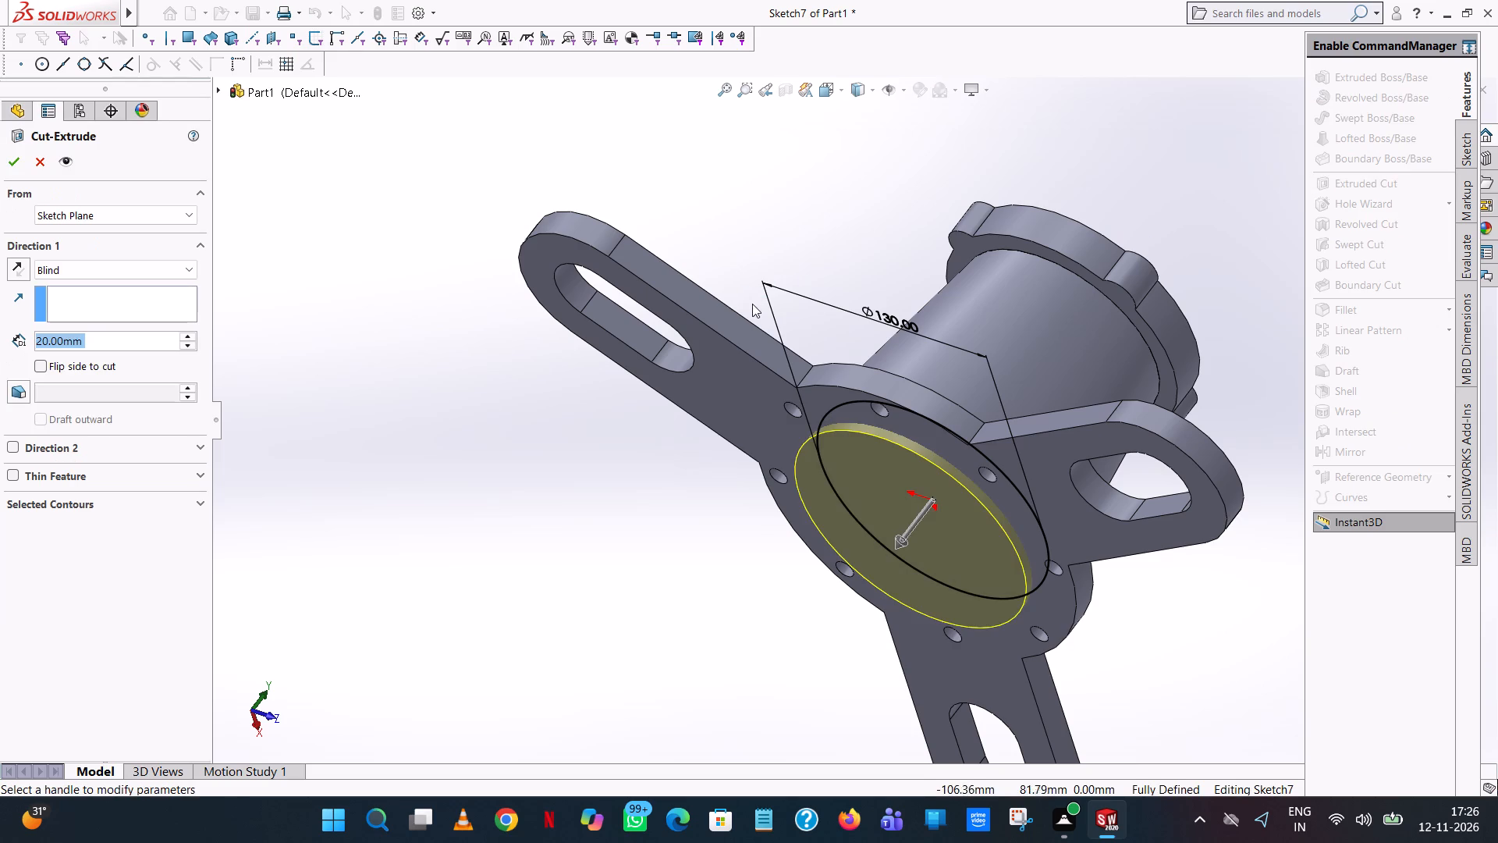
scroll(776, 331, "up", 1)
middle_click_drag(776, 331, 750, 407)
middle_click_drag(793, 291, 840, 158)
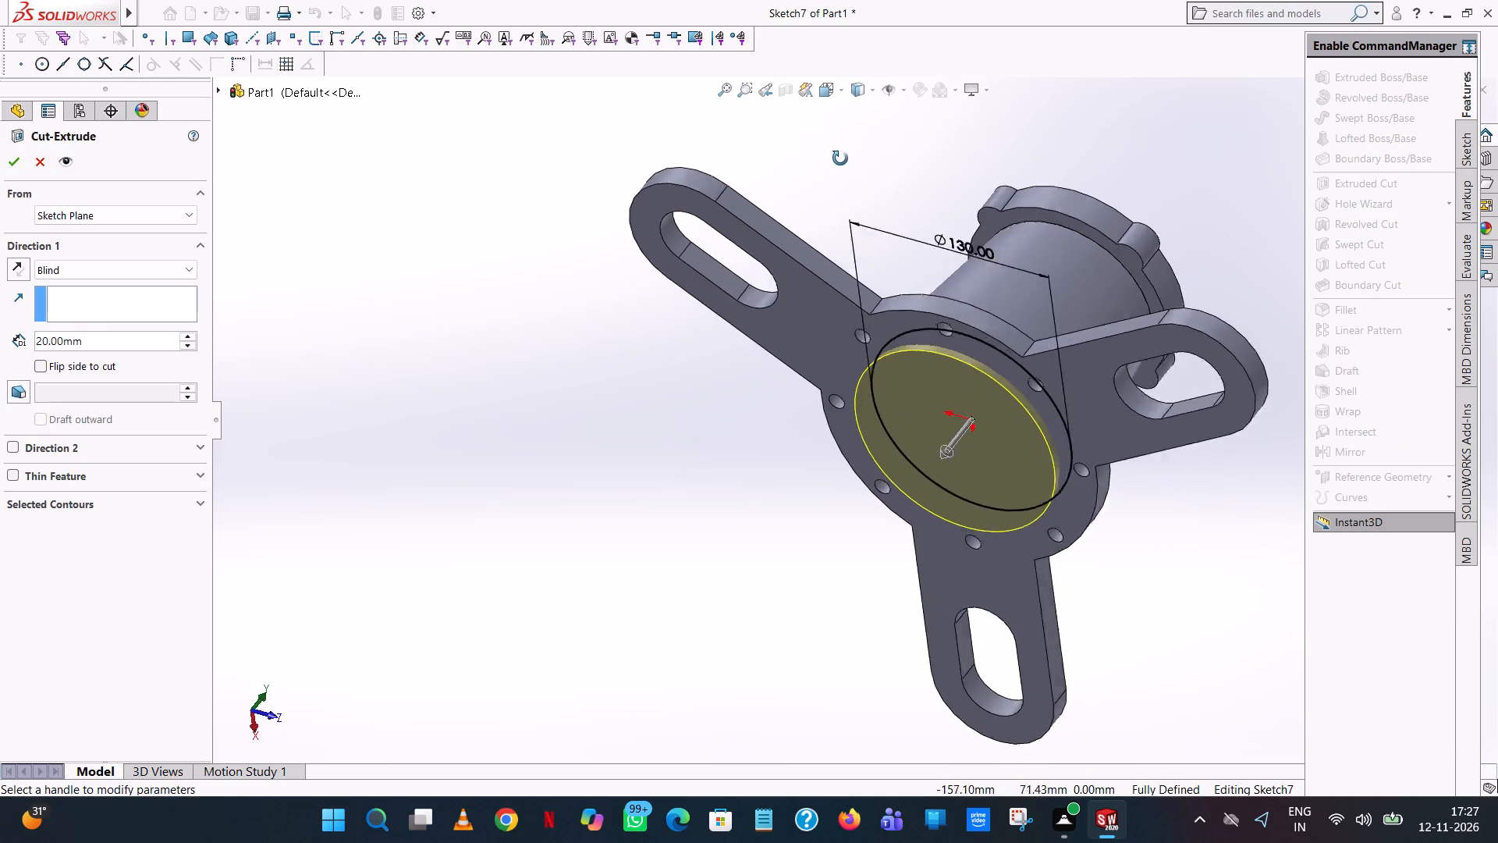
middle_click_drag(840, 158, 843, 132)
scroll(1018, 343, "up", 1)
middle_click_drag(1018, 343, 1030, 245)
scroll(966, 269, "down", 1)
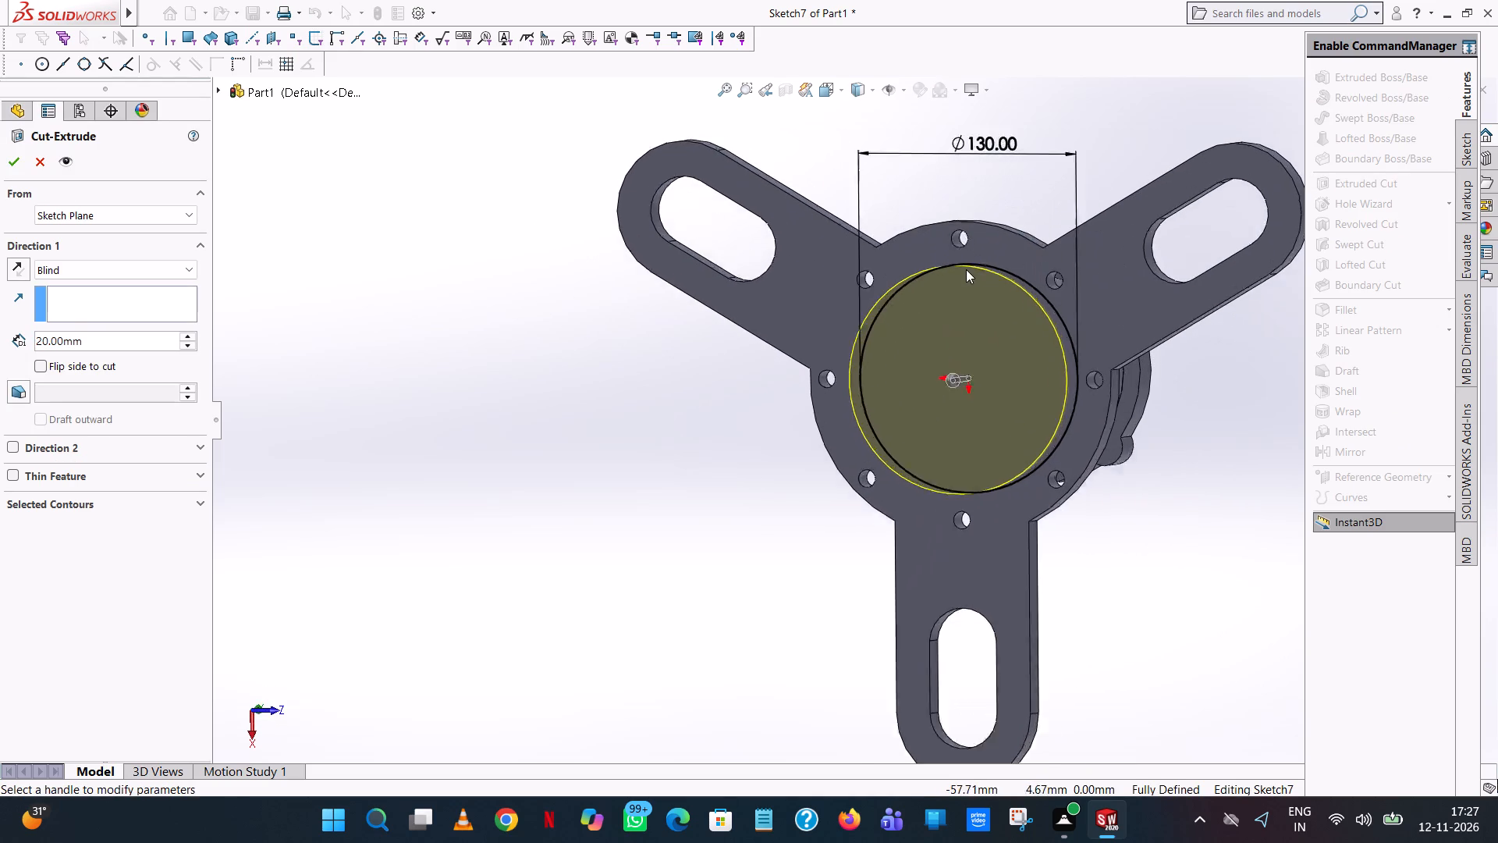
scroll(966, 269, "down", 4)
left_click(20, 168)
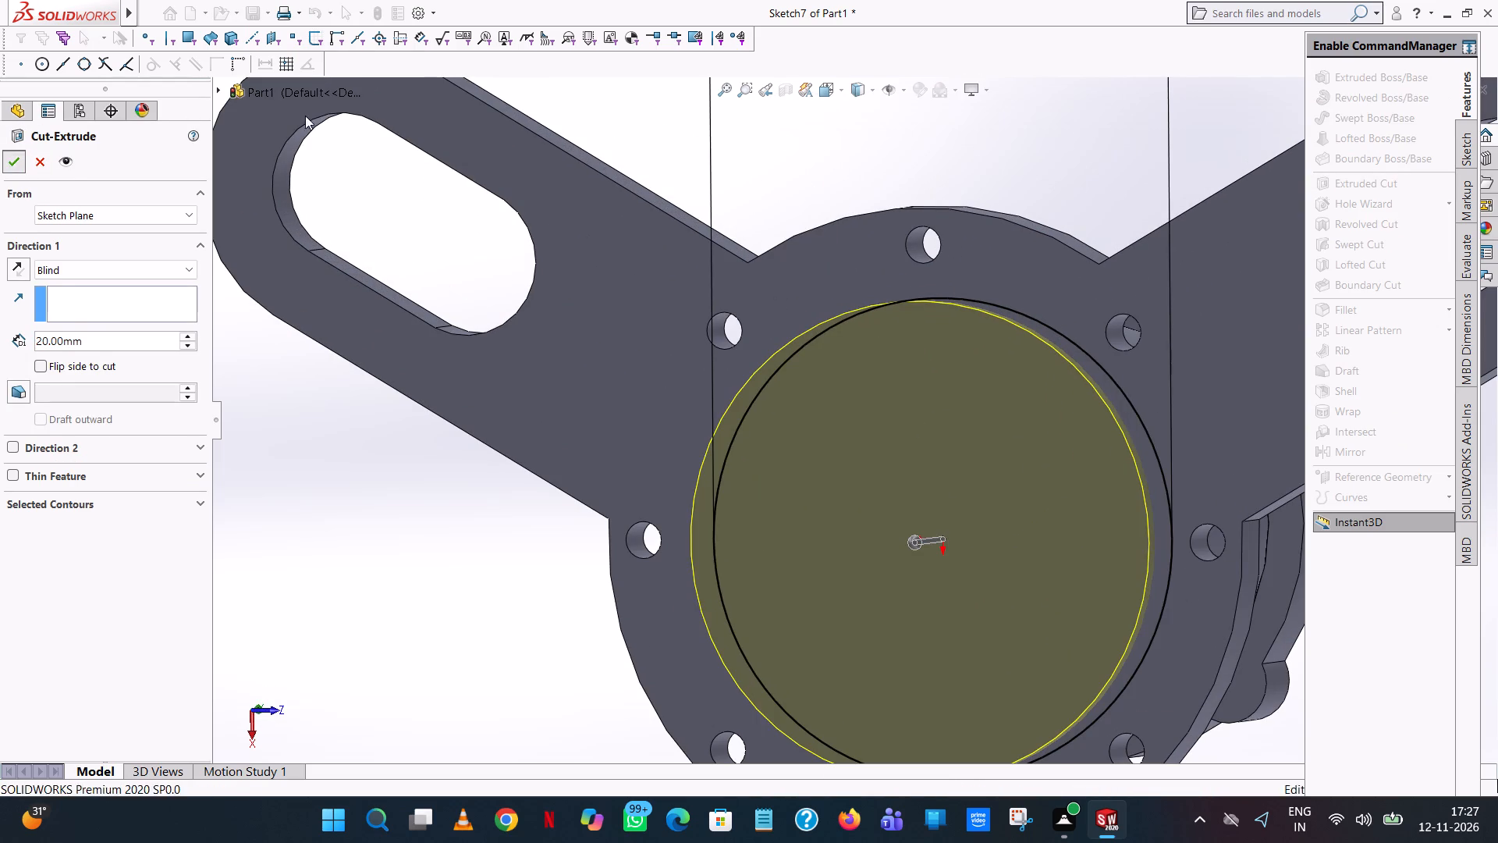
left_click(894, 123)
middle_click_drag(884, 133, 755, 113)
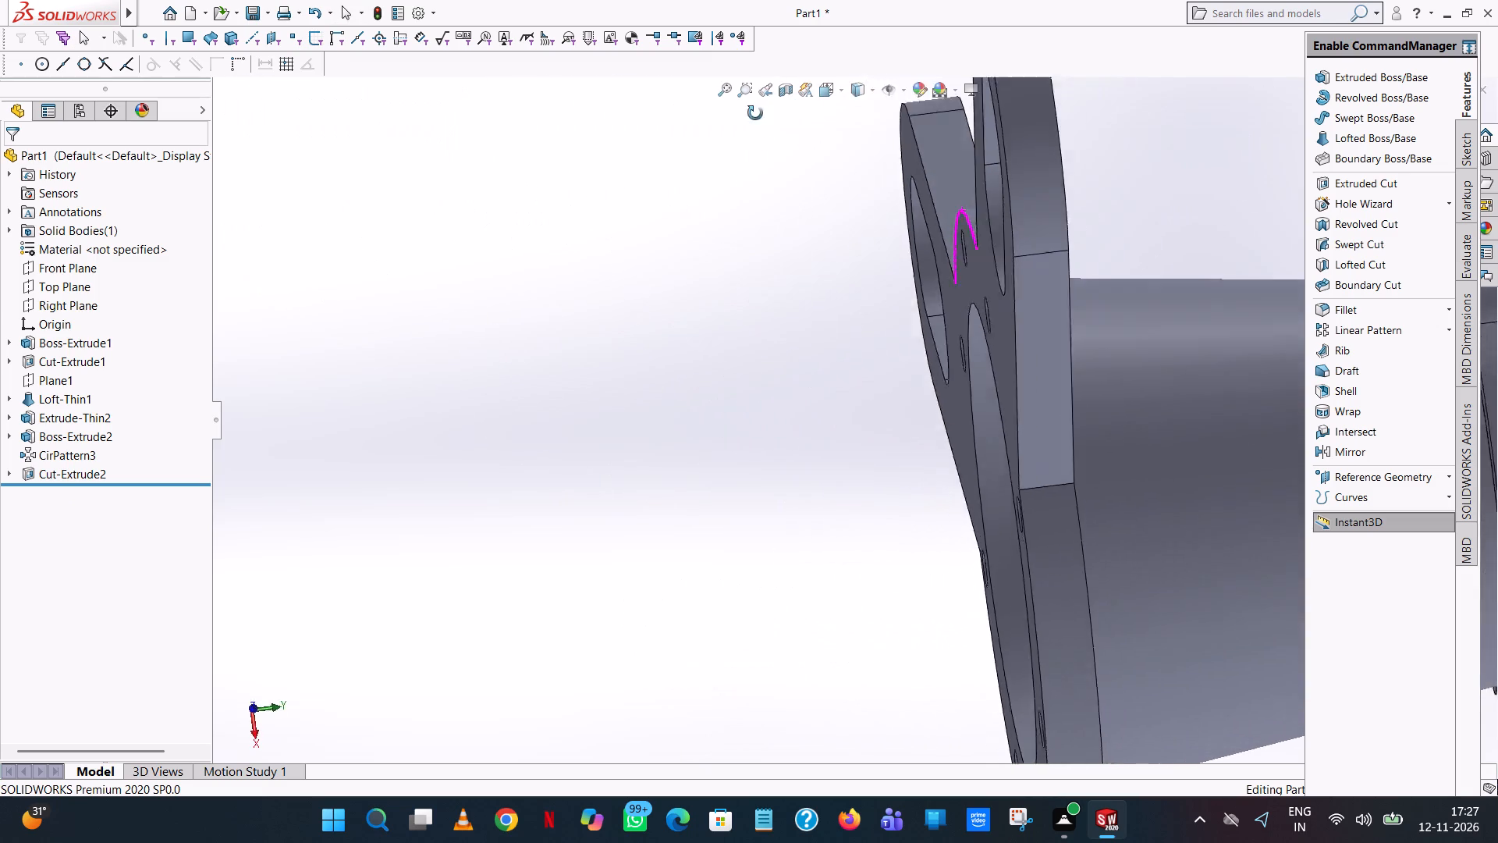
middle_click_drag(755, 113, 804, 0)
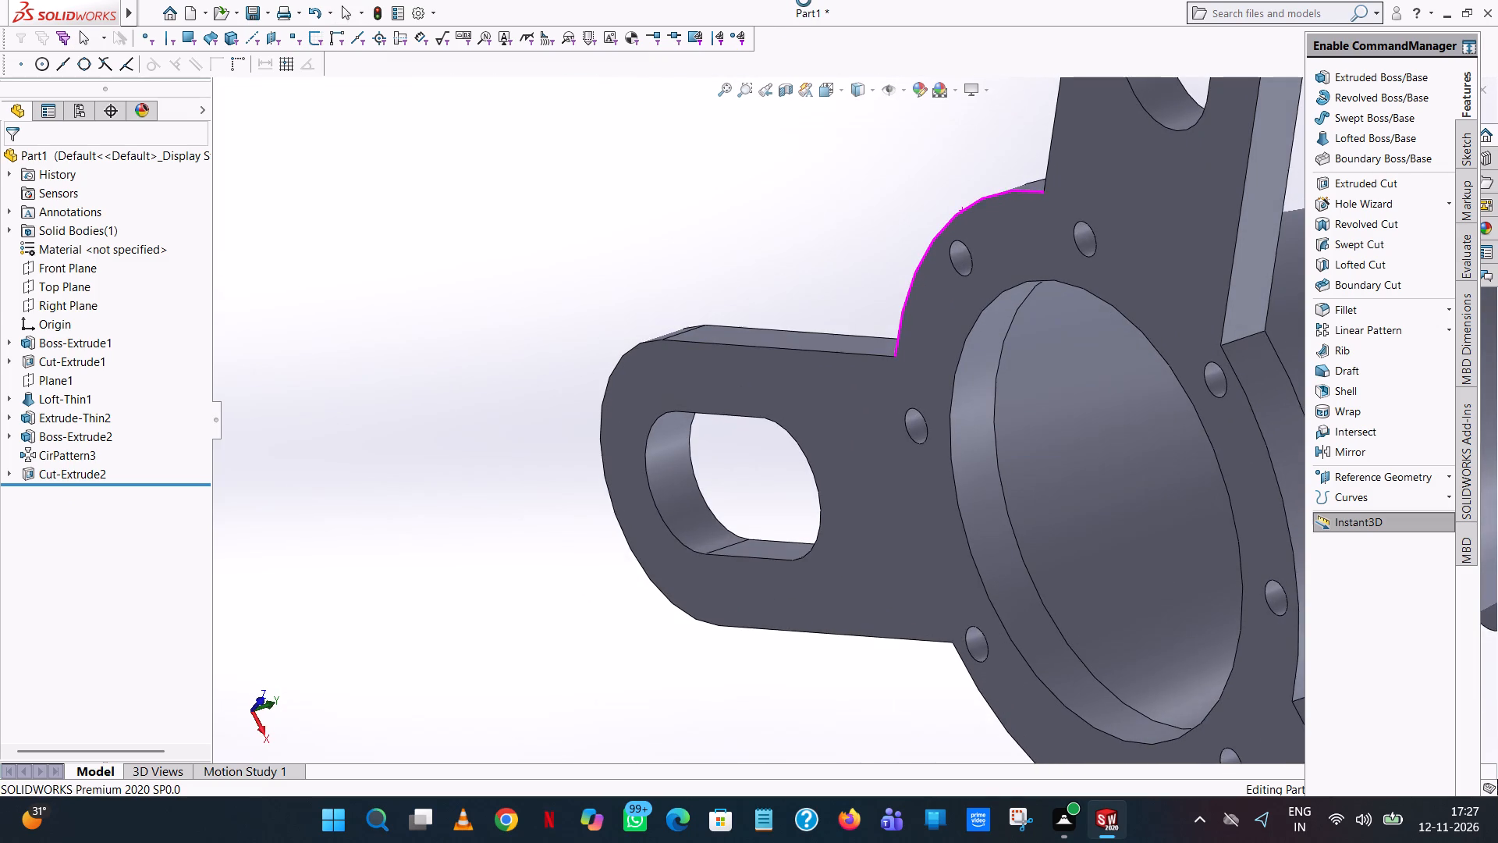
Start an extruded cut sketch on the top face of the bossed ring, viewed face-on.
middle_click_drag(804, 0, 805, 1)
scroll(1072, 568, "up", 8)
middle_click_drag(914, 476, 918, 479)
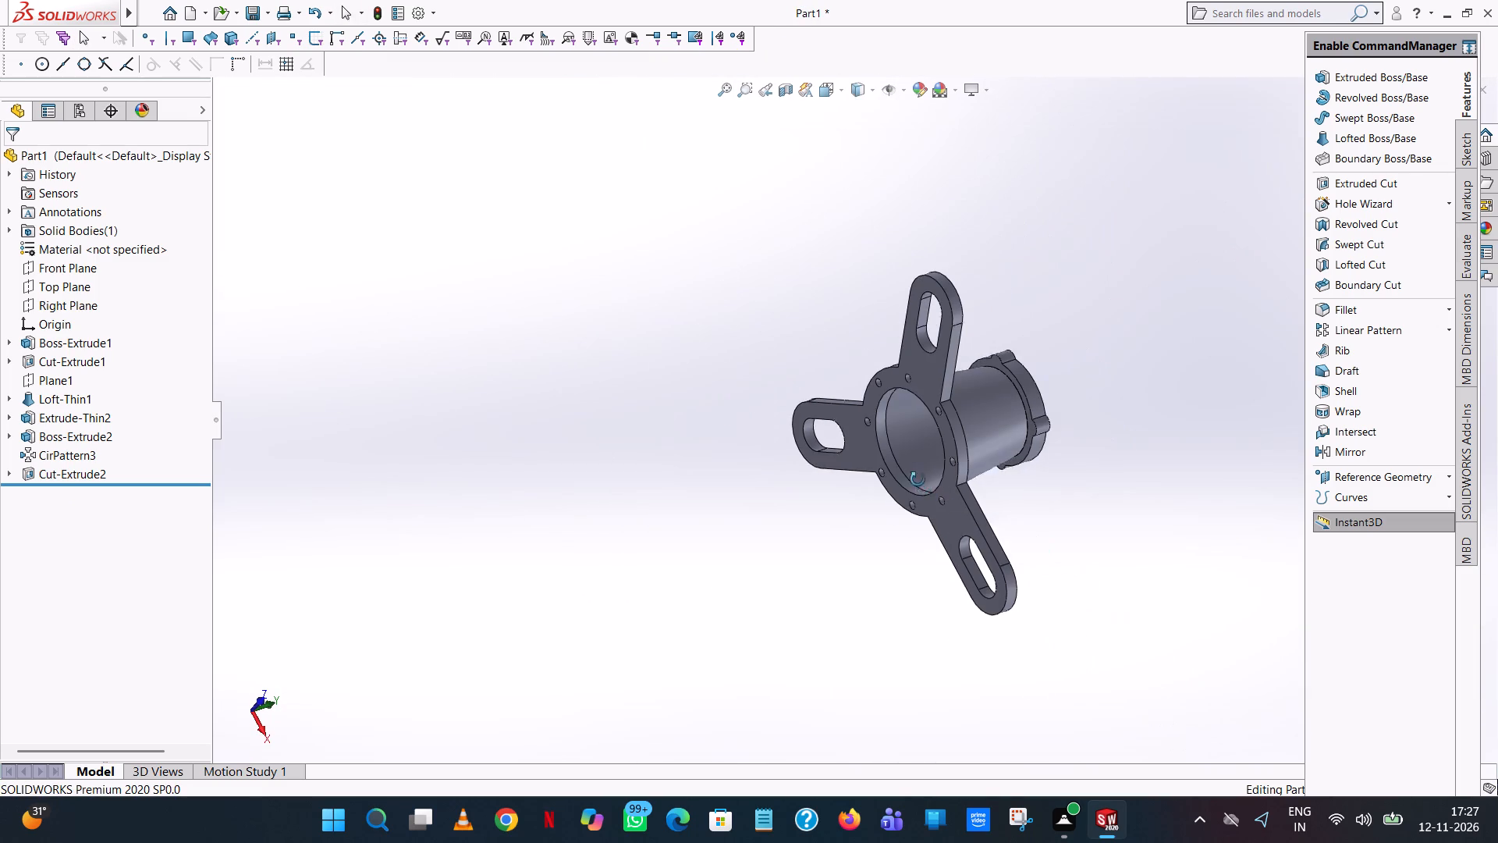
middle_click_drag(918, 479, 1076, 787)
scroll(1031, 534, "up", 1)
middle_click_drag(1031, 534, 1074, 726)
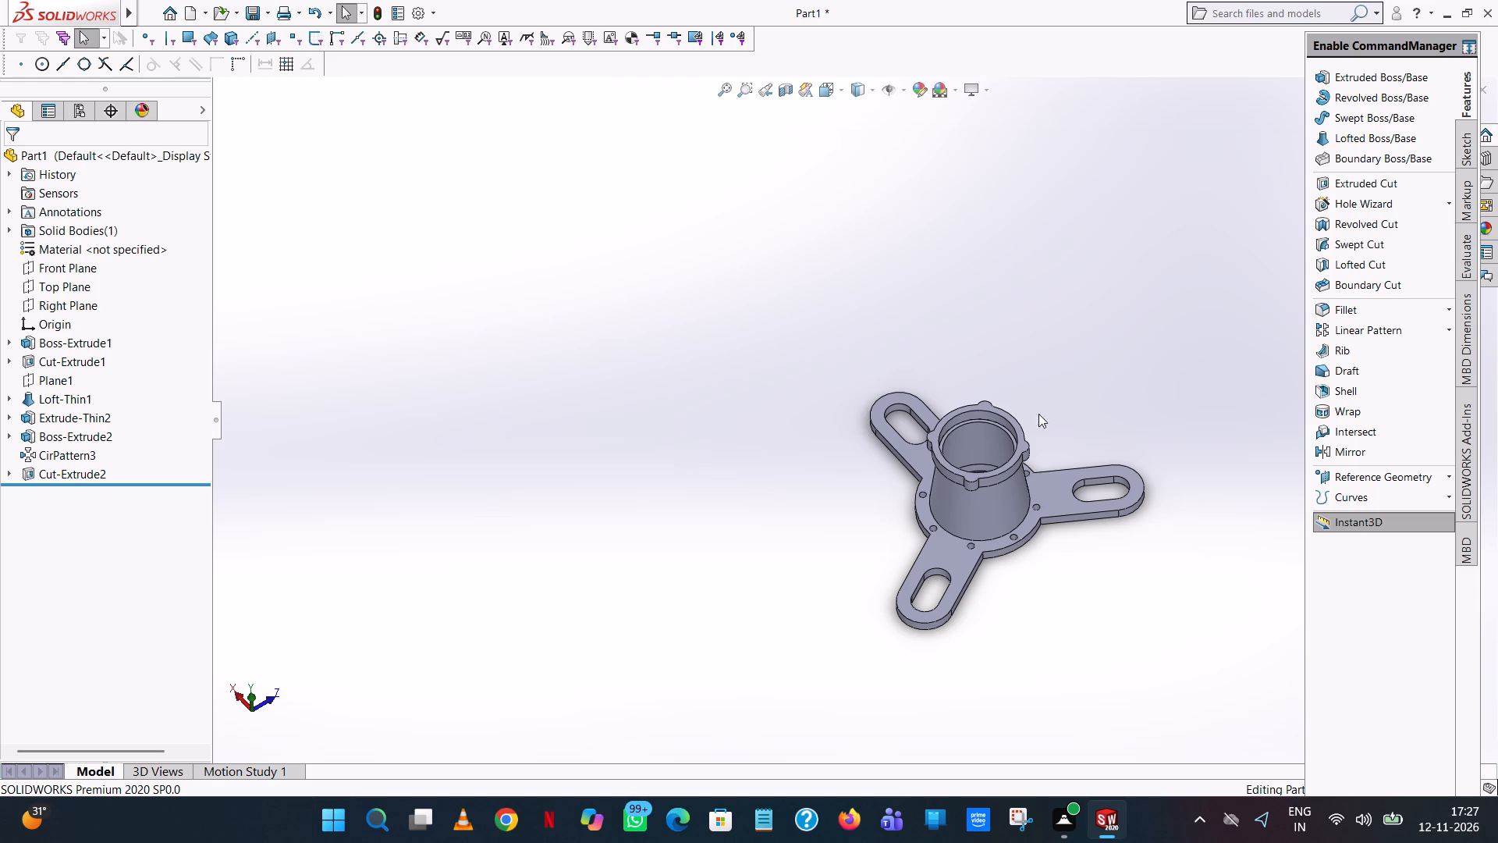
left_click(1412, 188)
middle_click_drag(1047, 331, 1071, 450)
scroll(1071, 450, "up", 1)
scroll(982, 480, "down", 7)
left_click(991, 378)
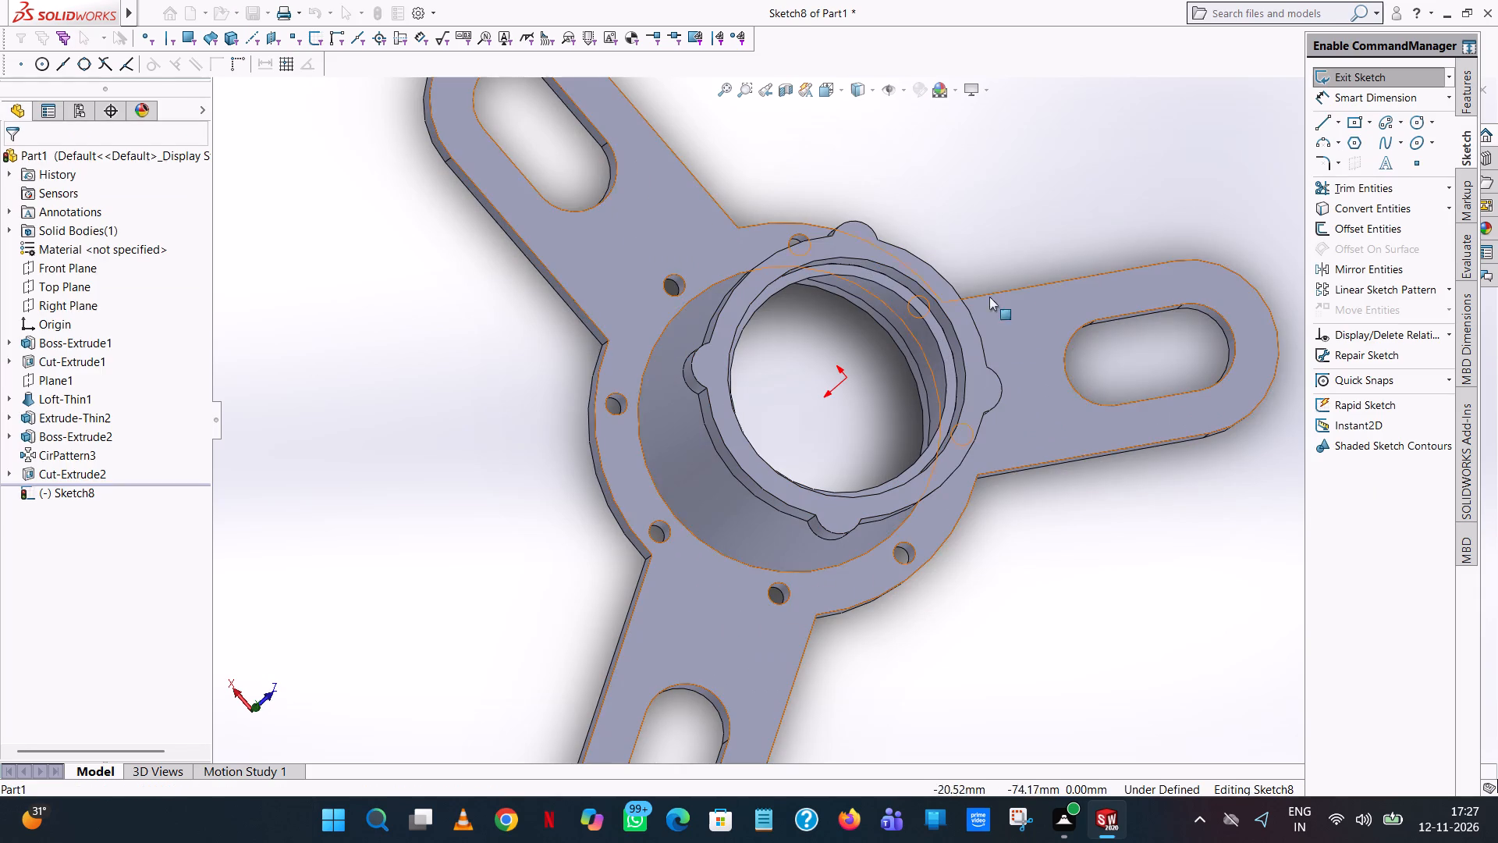
left_click(841, 84)
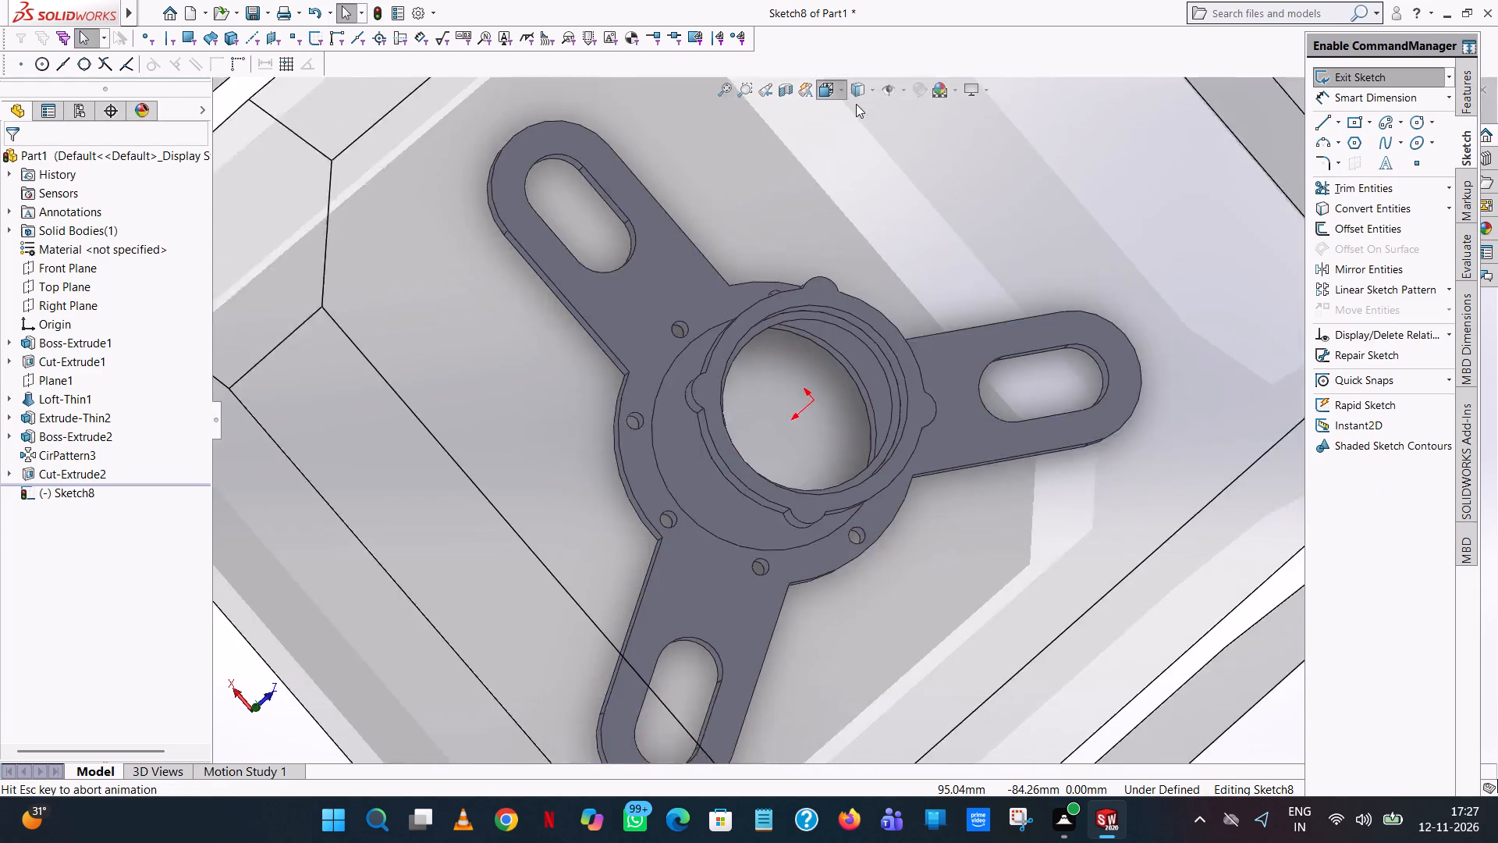
left_click(922, 183)
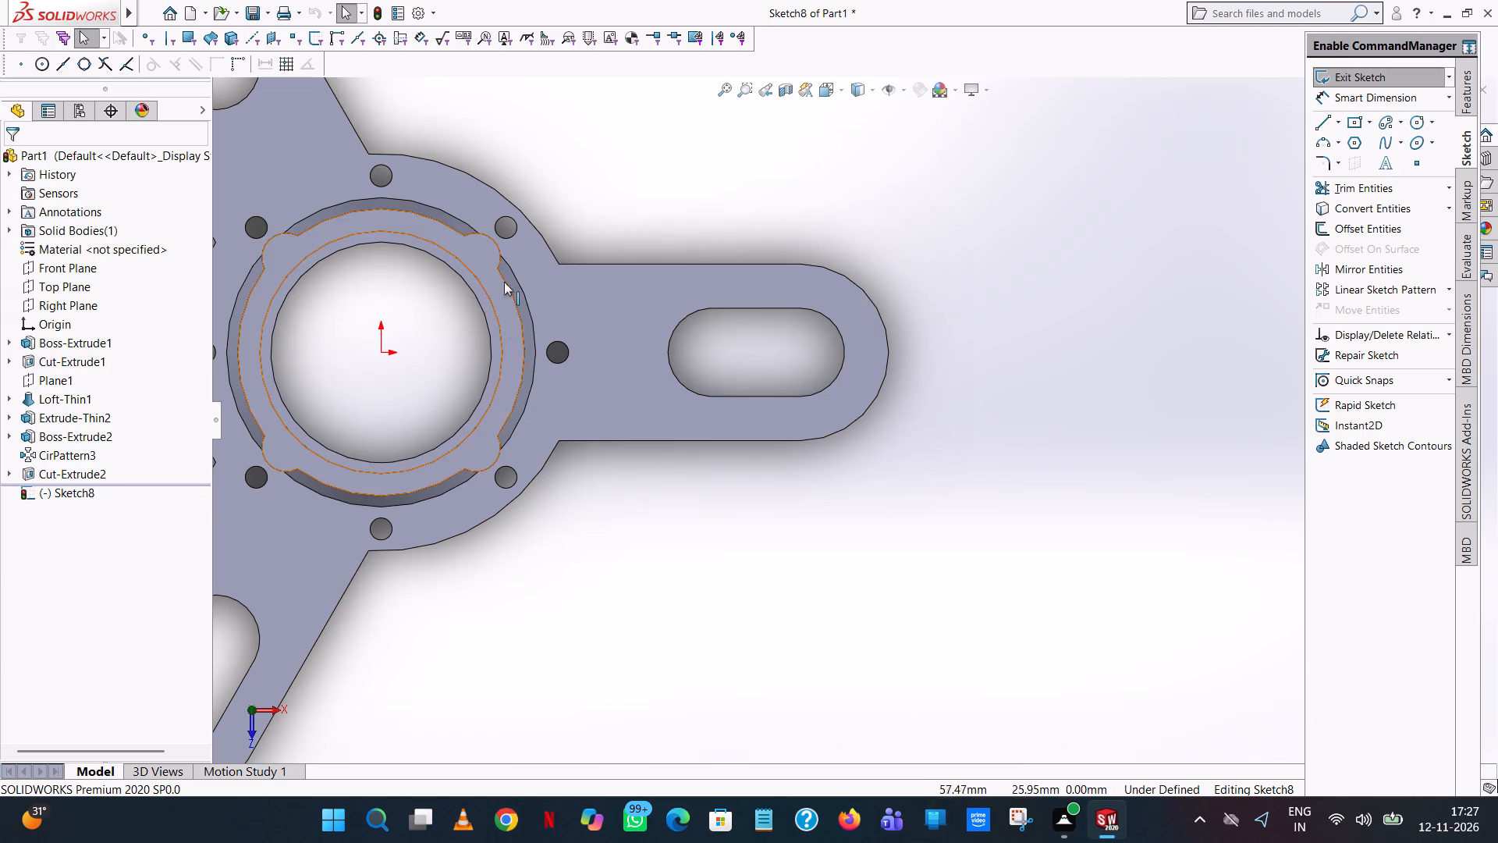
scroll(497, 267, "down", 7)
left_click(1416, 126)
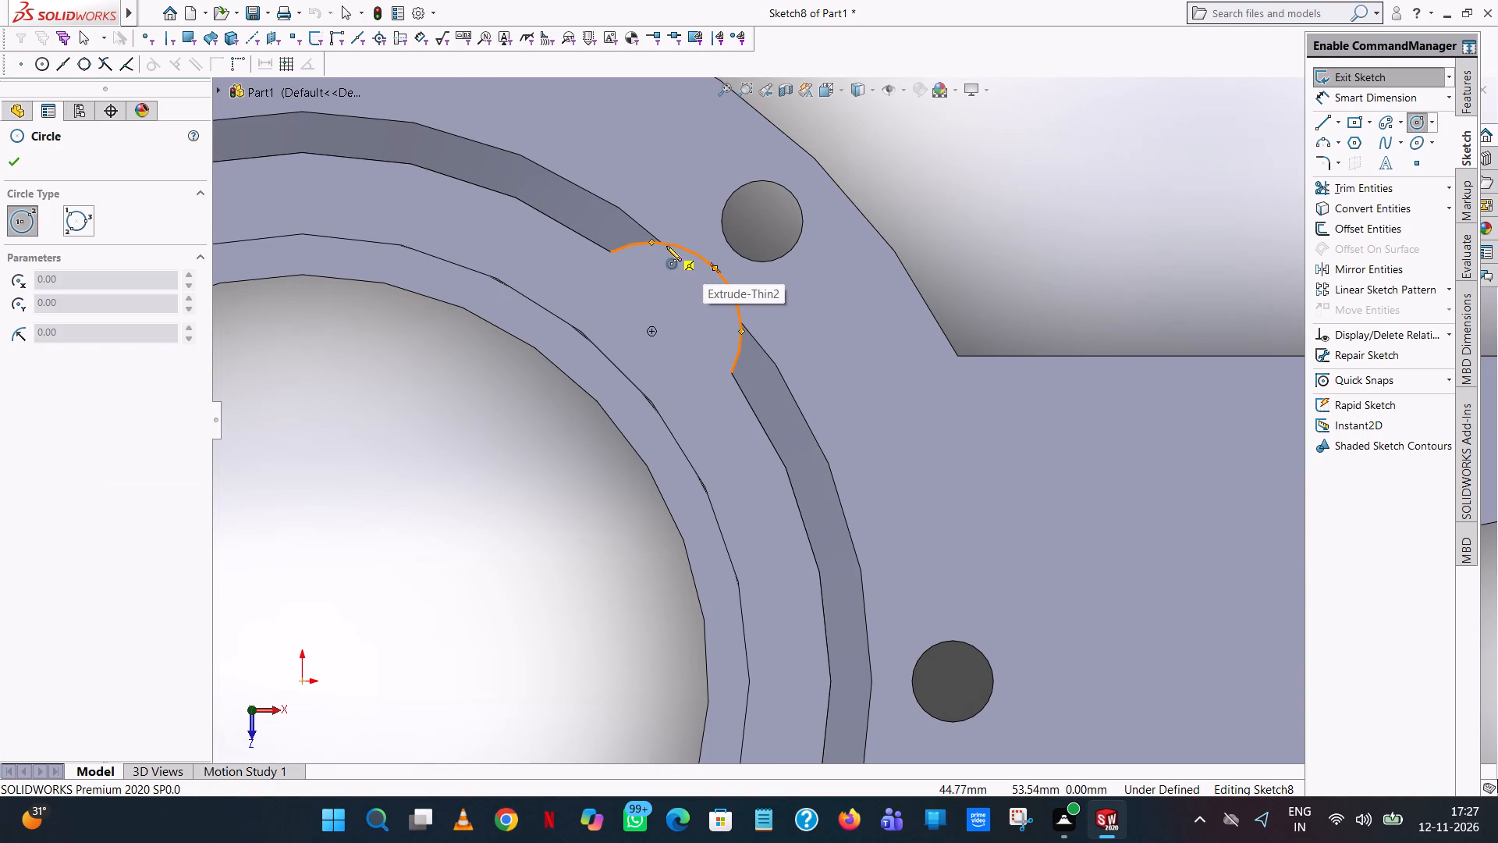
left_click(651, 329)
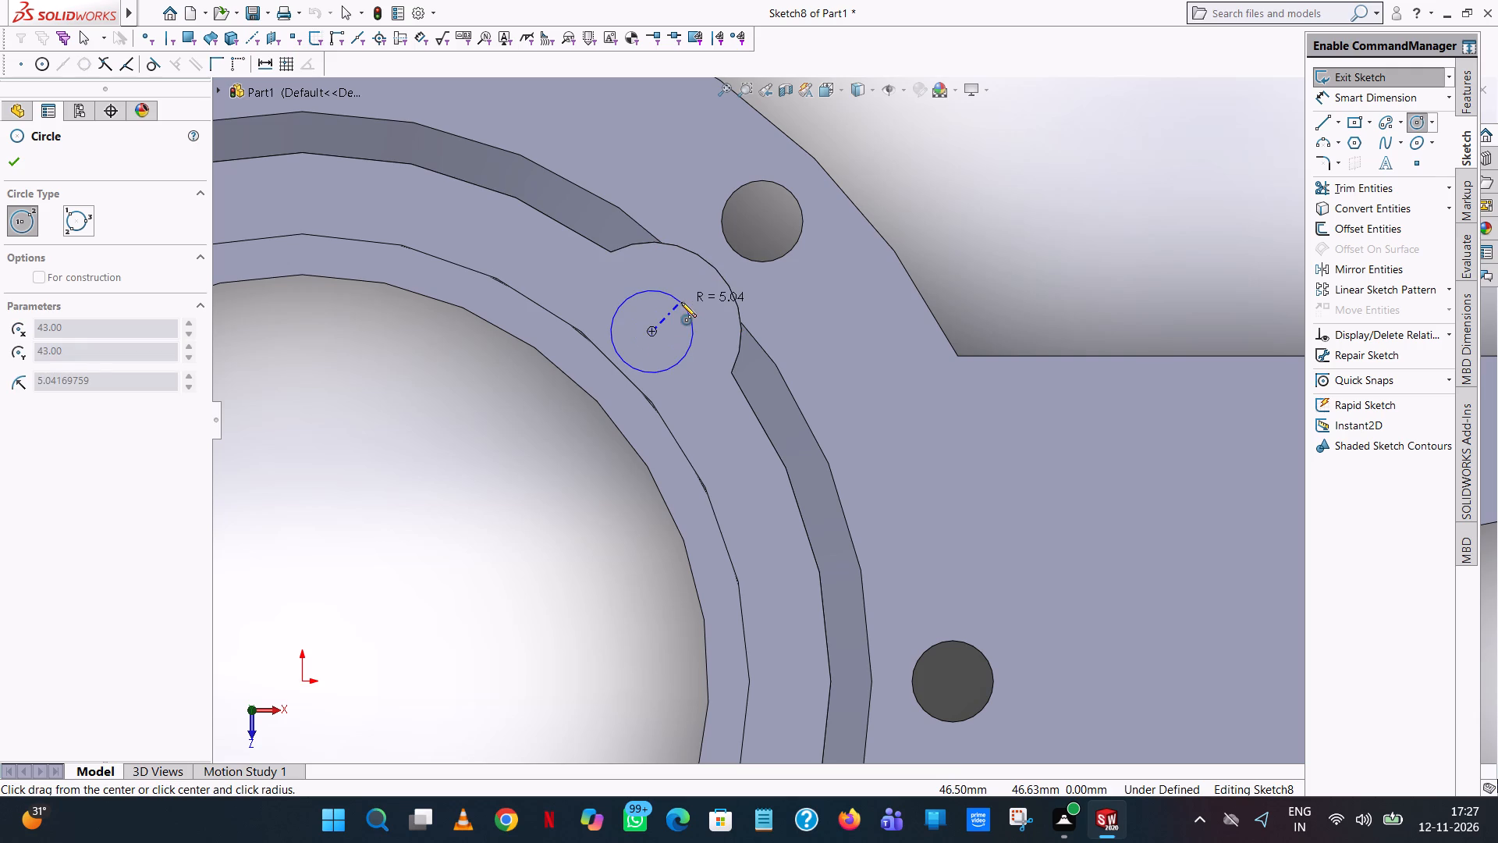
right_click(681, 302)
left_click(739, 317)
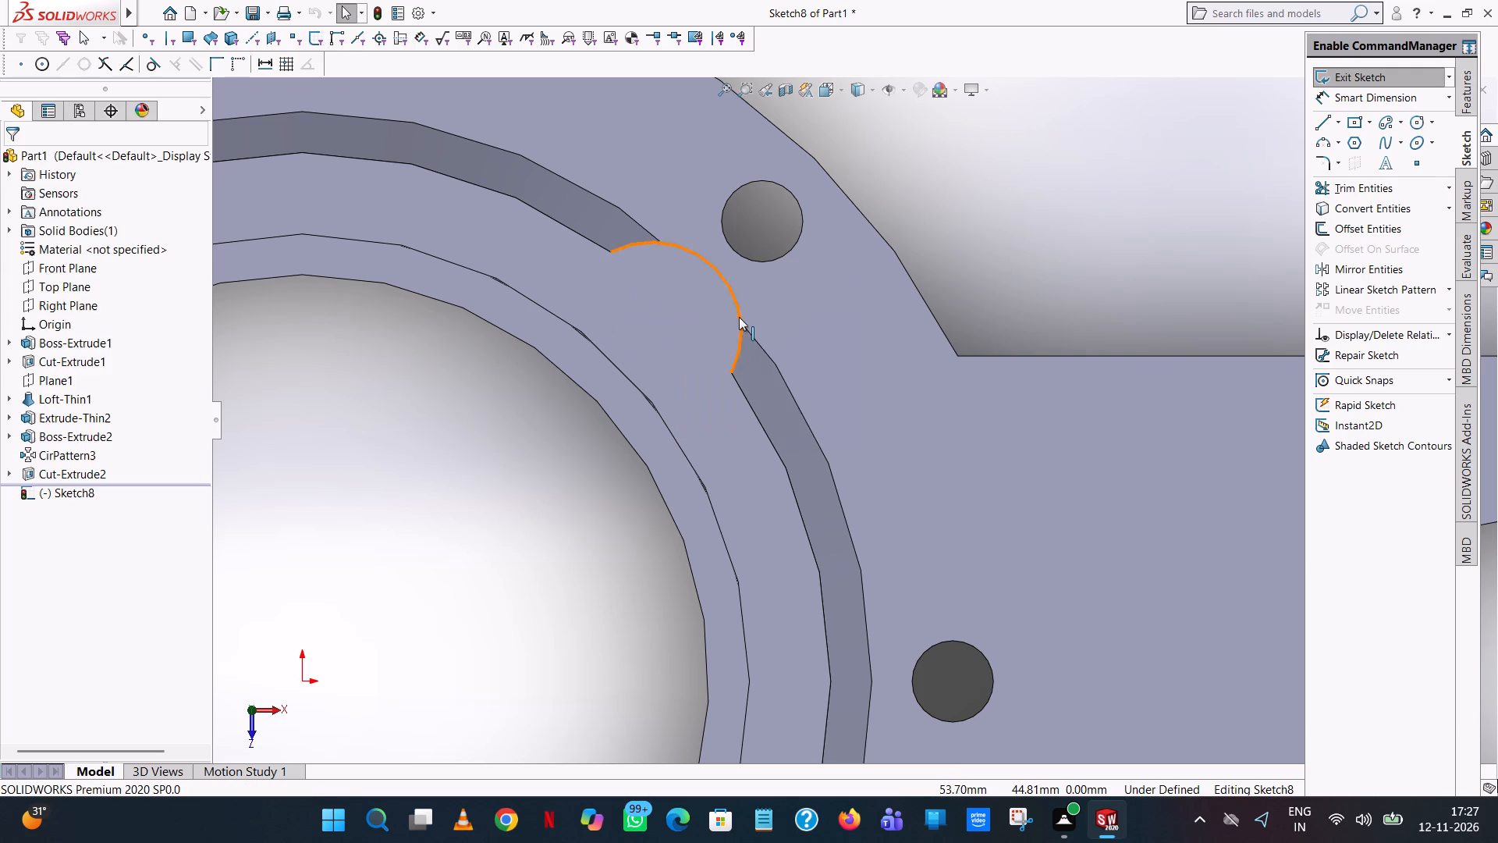
Sketch a line about 17 mm long at 45° from the midpoint of a boss's outer arc to the ring's inner edge.
left_click(1322, 126)
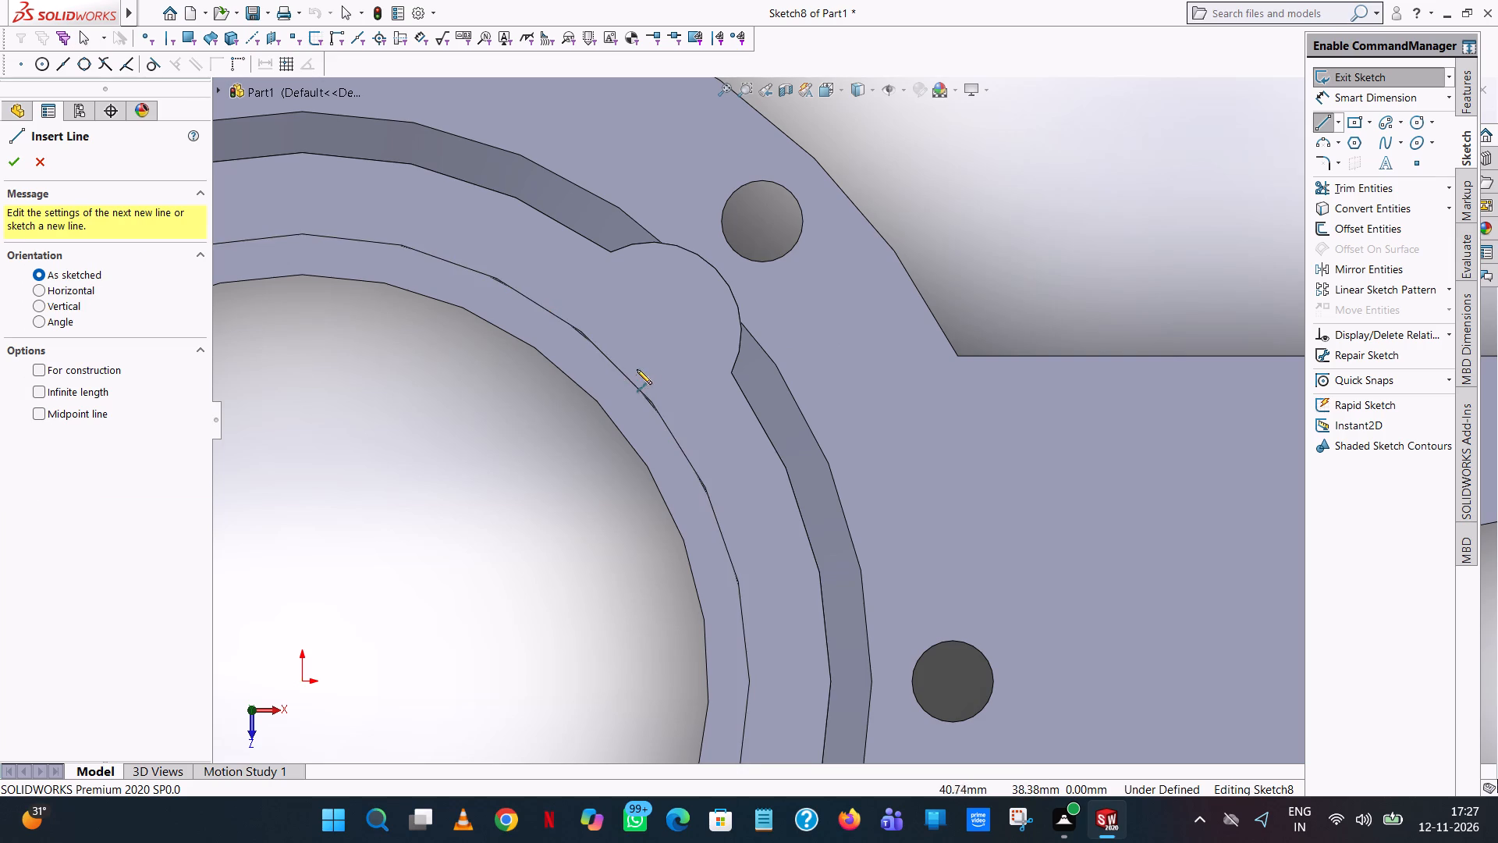
scroll(661, 407, "up", 8)
scroll(780, 436, "down", 1)
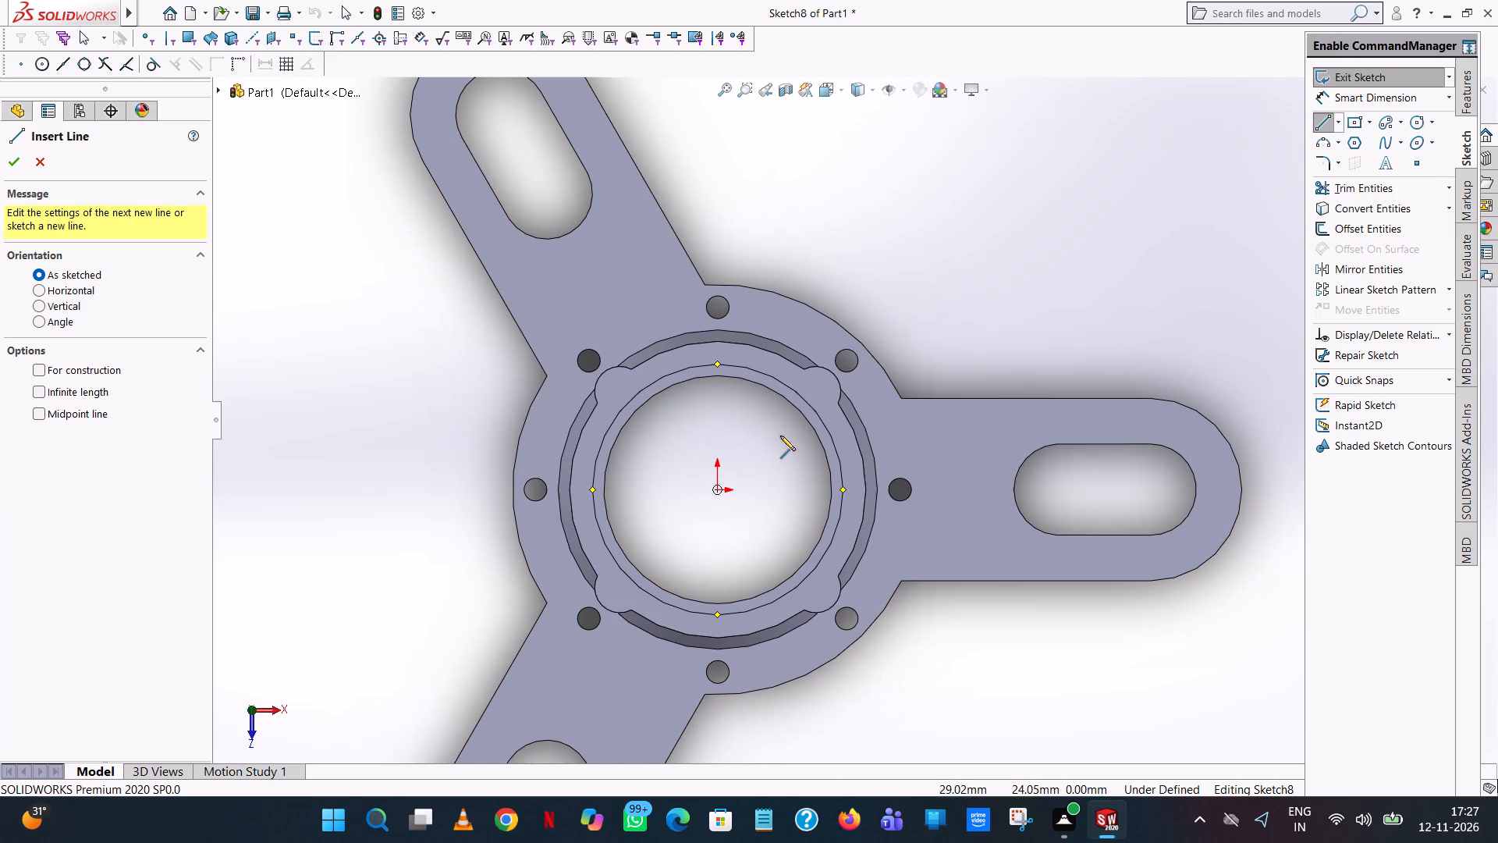
left_click(832, 373)
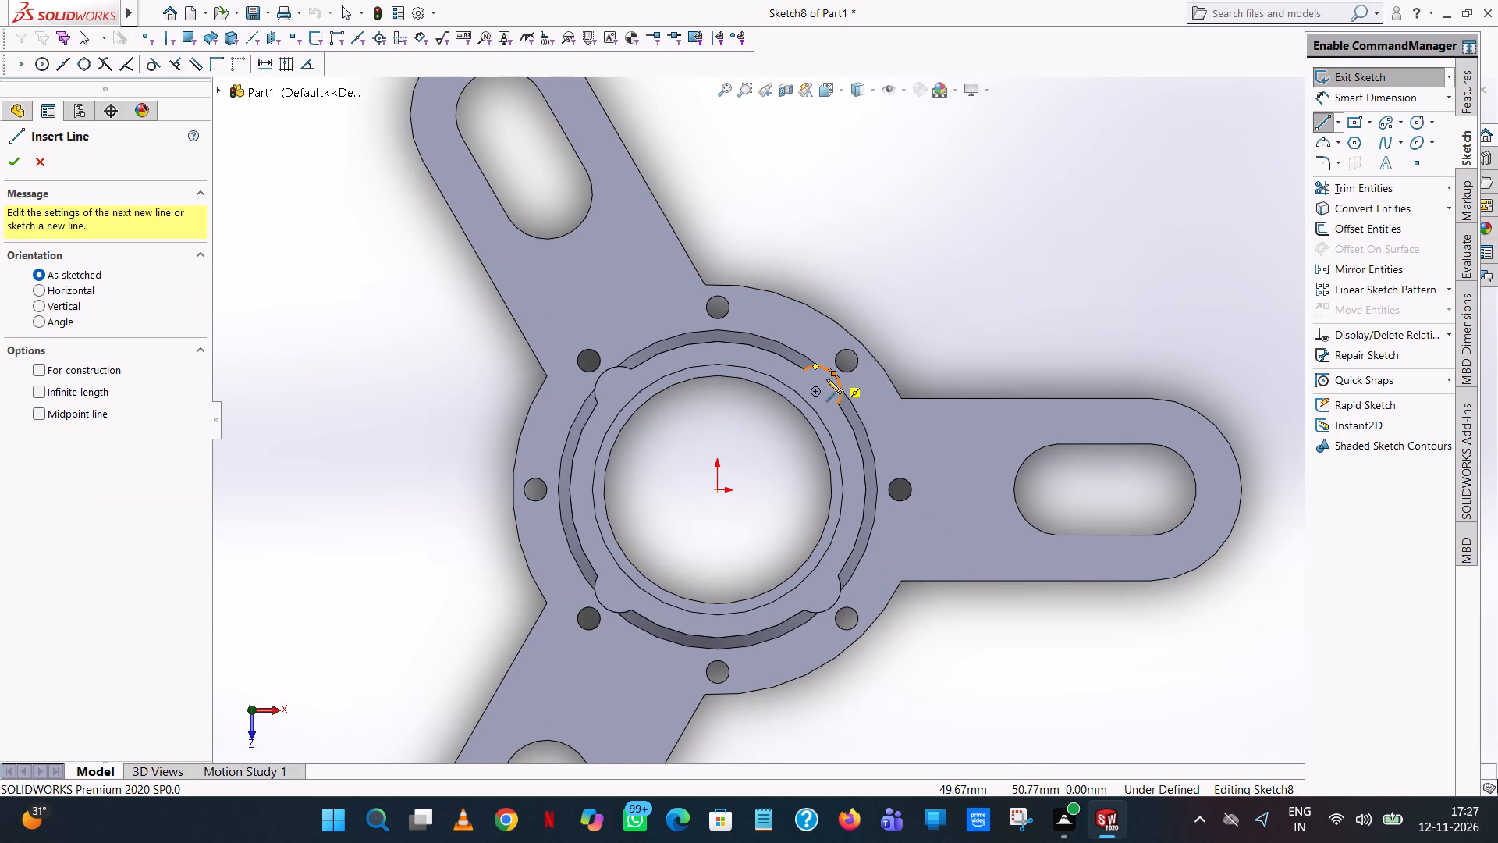
scroll(822, 388, "down", 6)
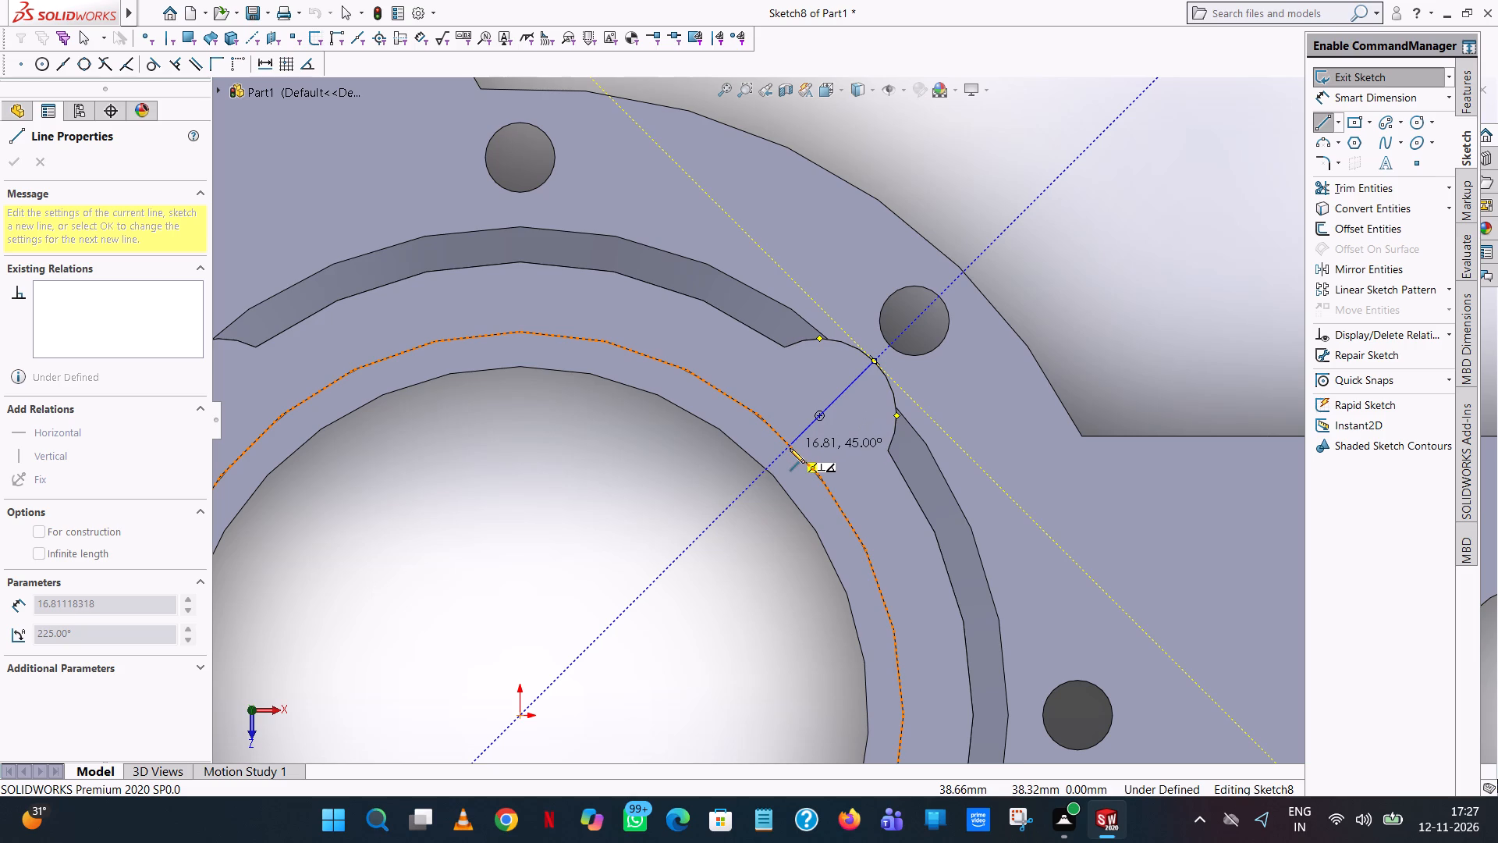
scroll(789, 448, "down", 8)
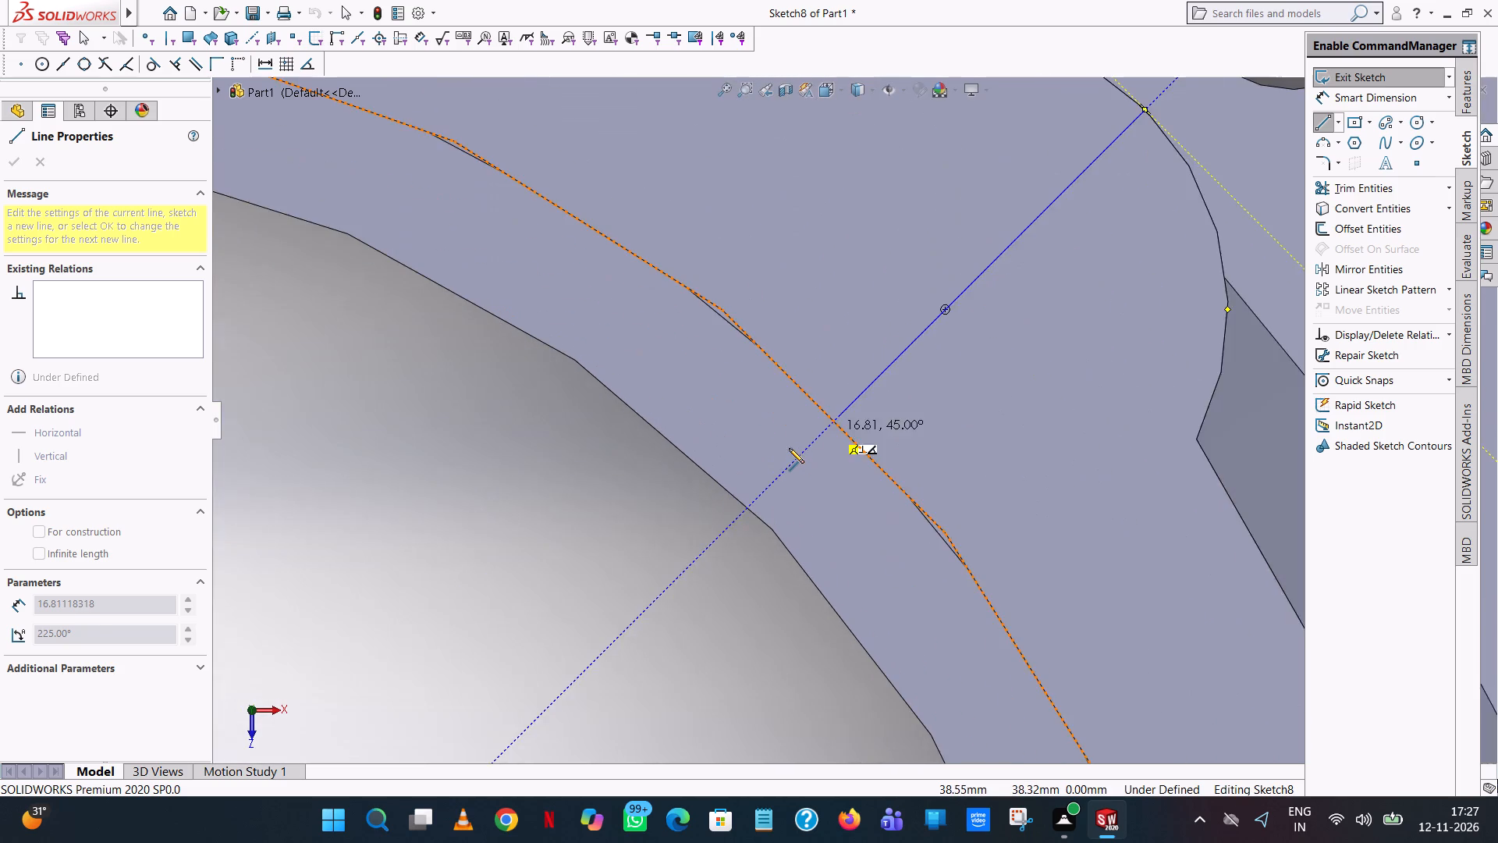
left_click(848, 415)
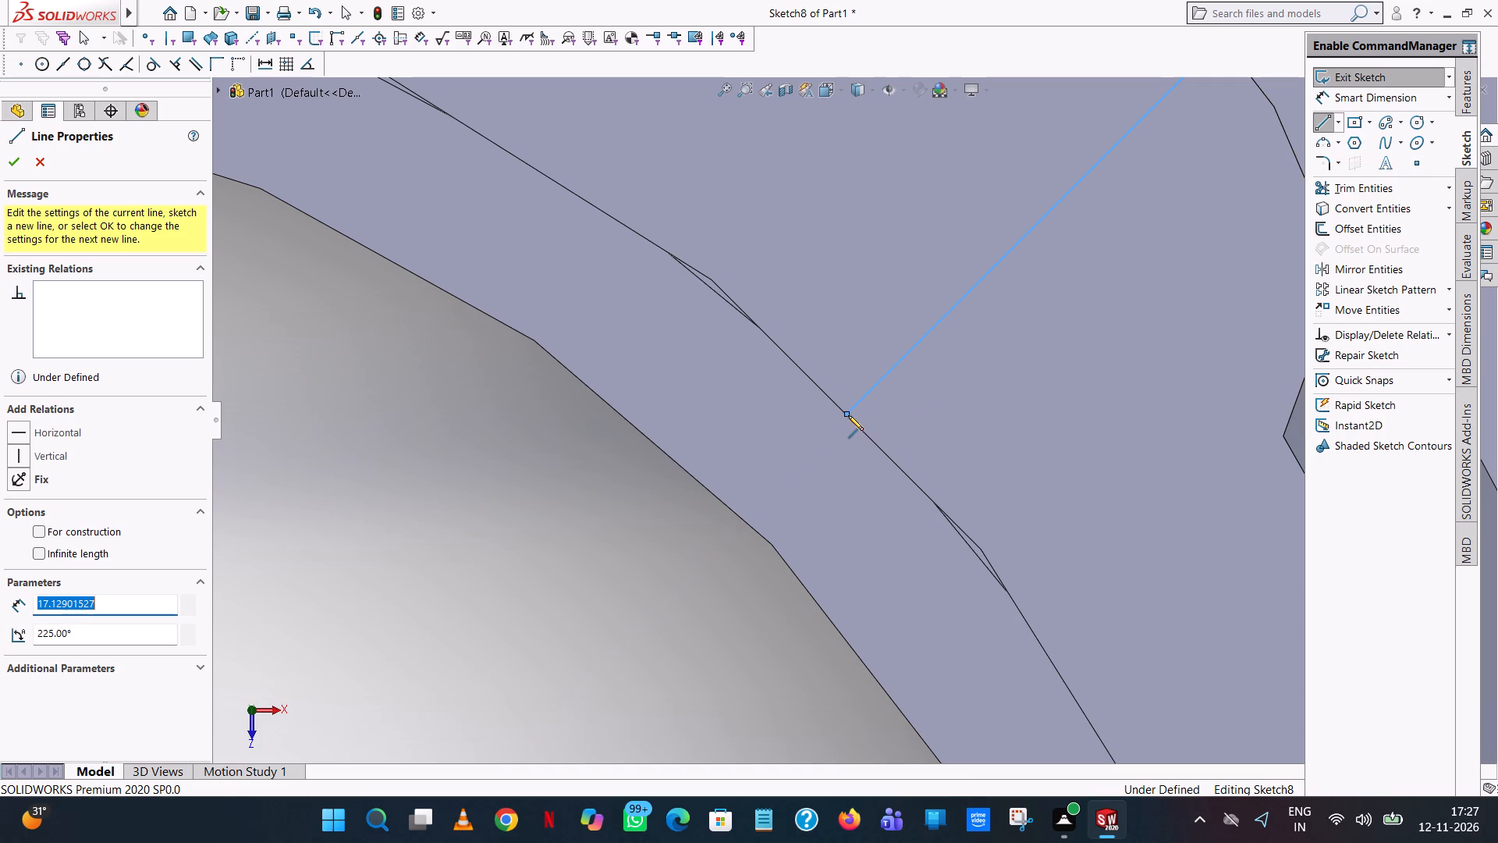
right_click(848, 415)
left_click(877, 429)
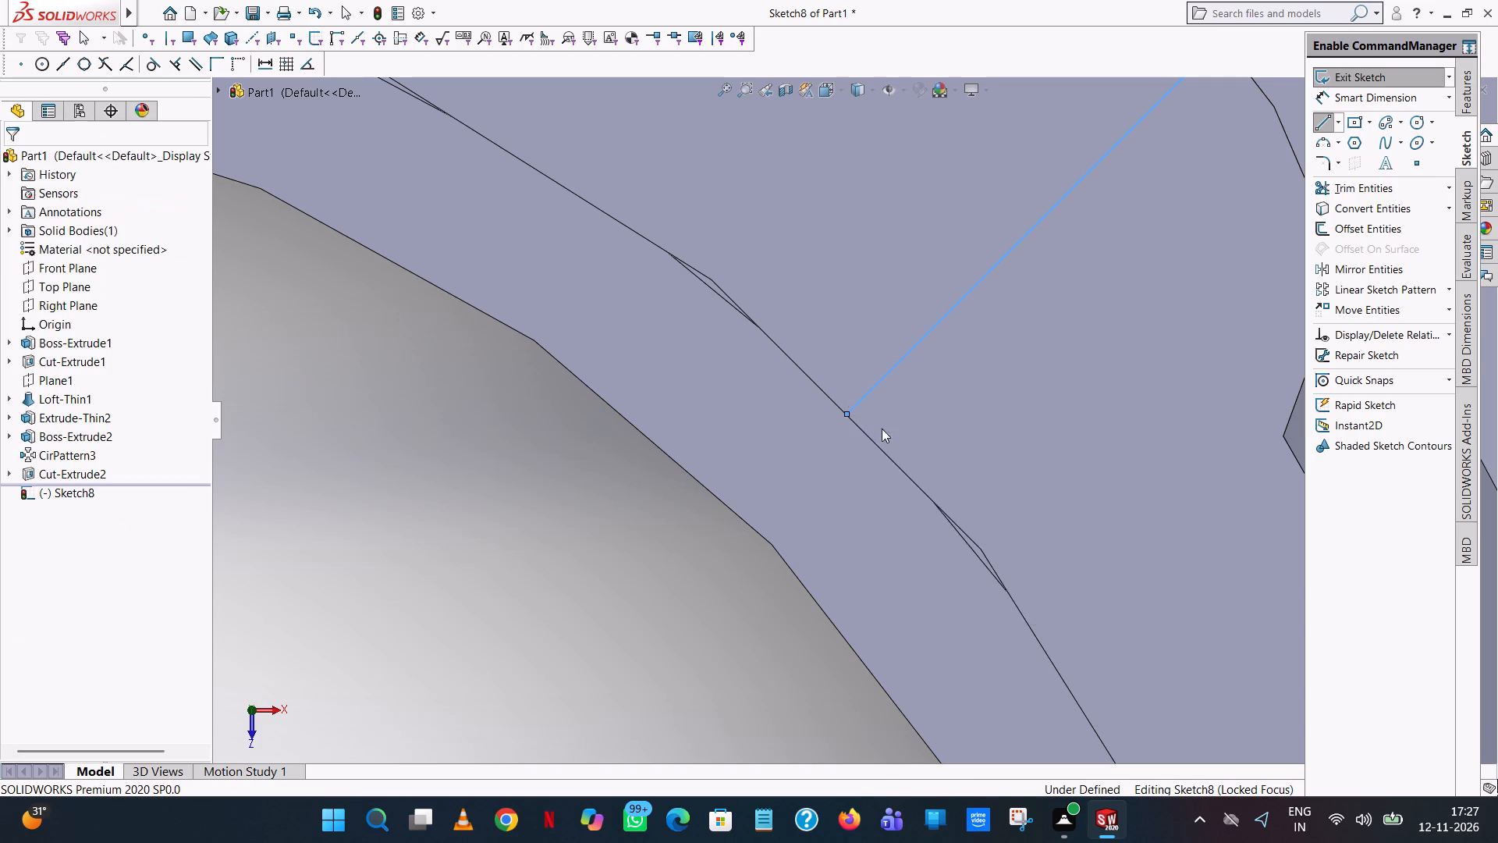
Draw a circle of 5 mm radius centred on the midpoint of the diagonal line in the boss.
scroll(912, 395, "up", 7)
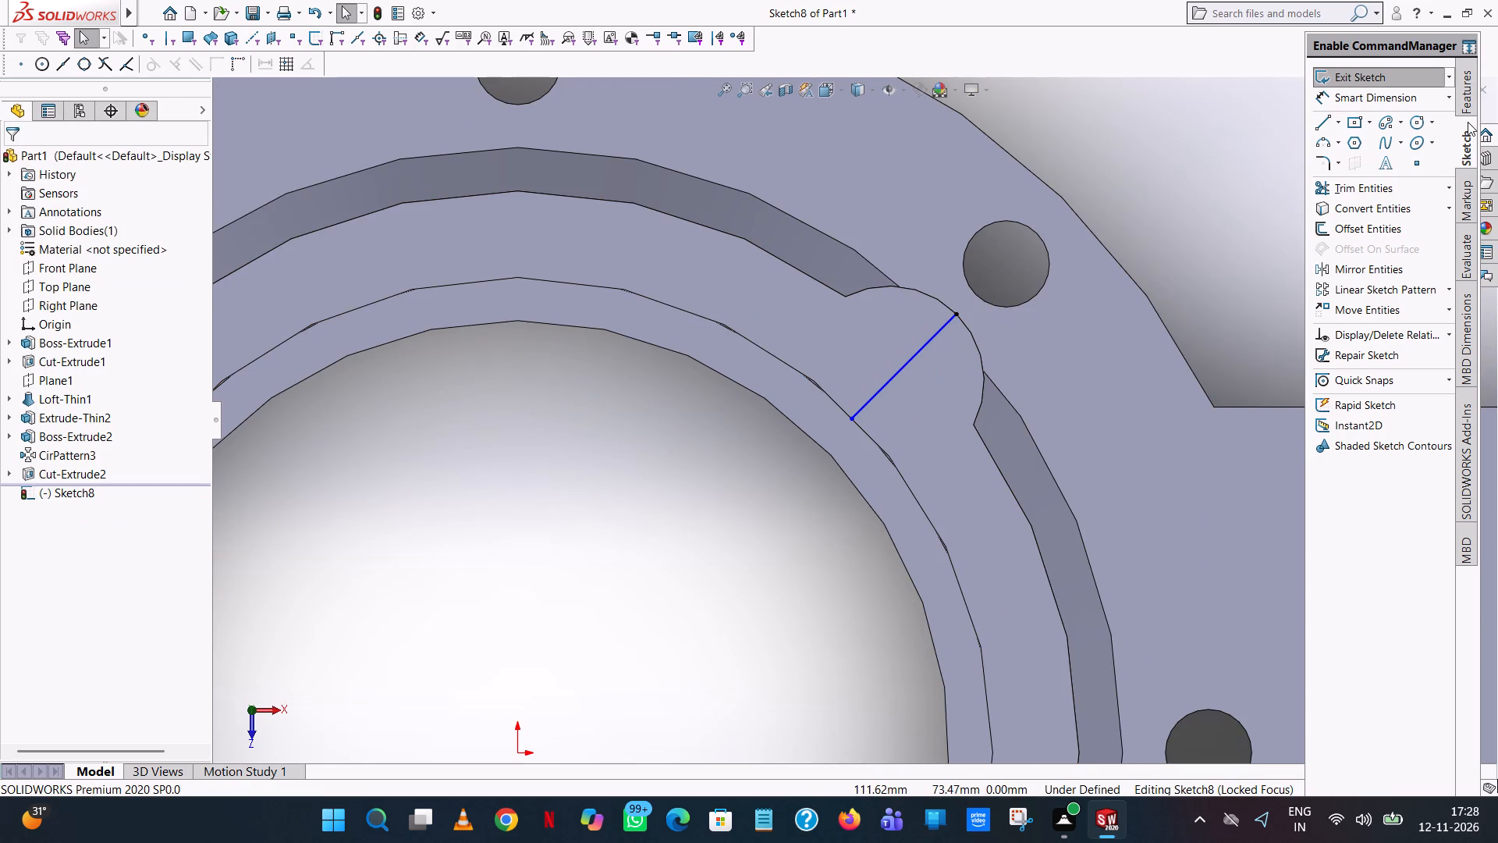
left_click(1421, 123)
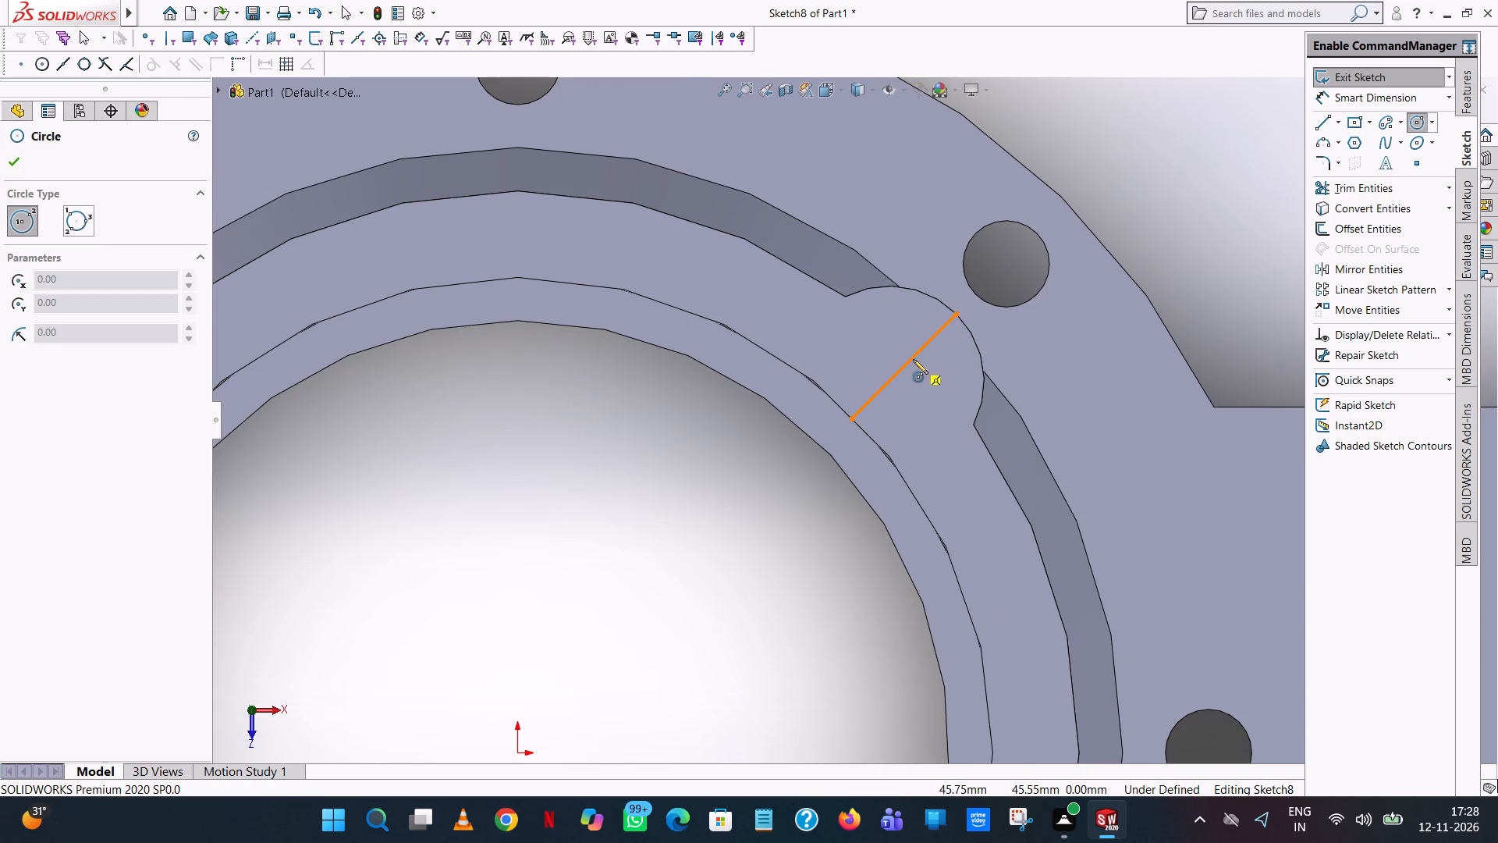
left_click(903, 365)
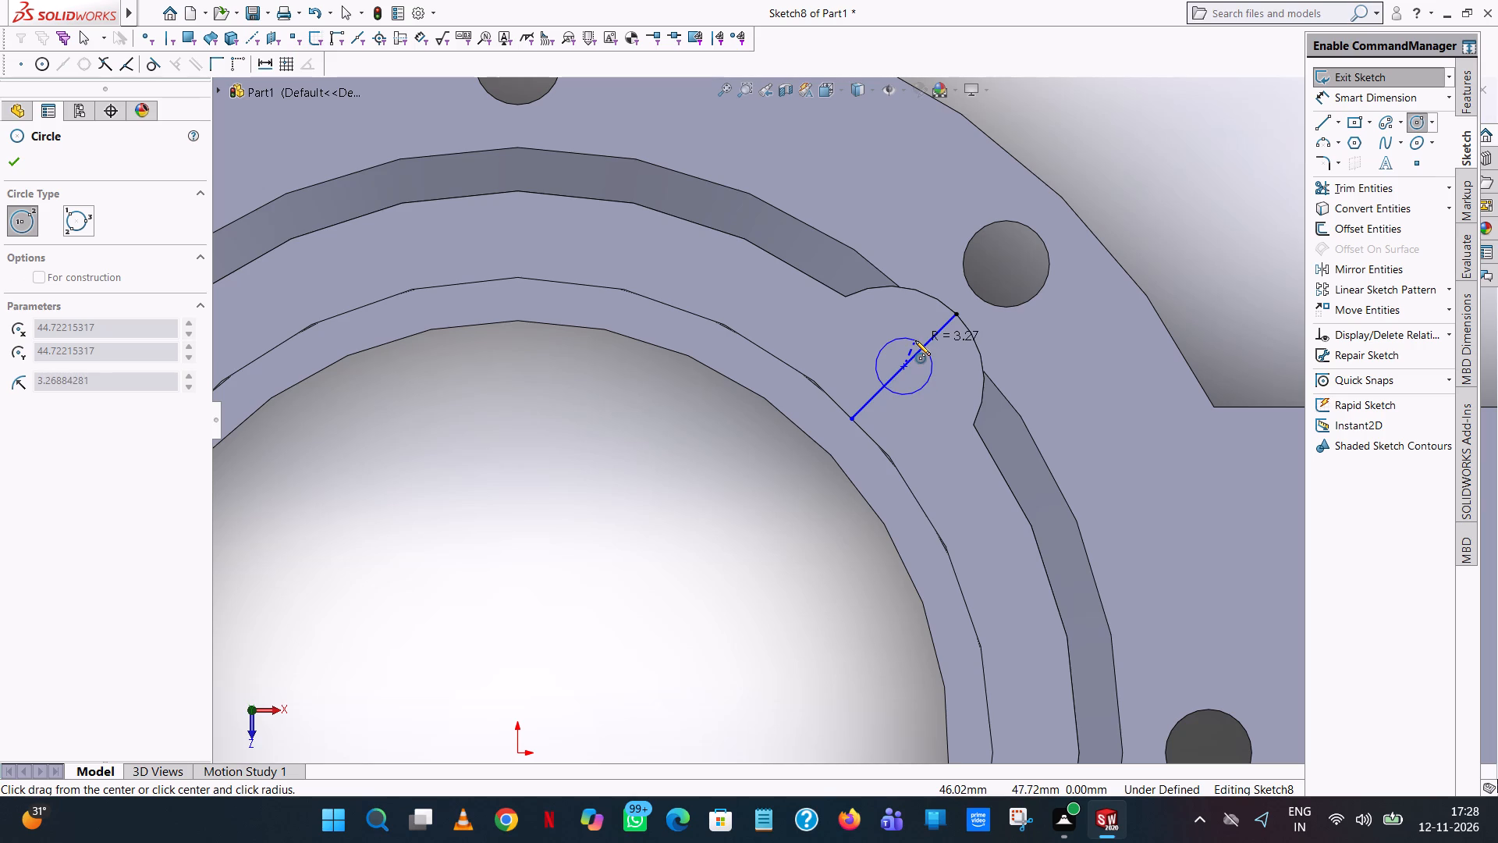
left_click(915, 340)
key("5")
key("Return")
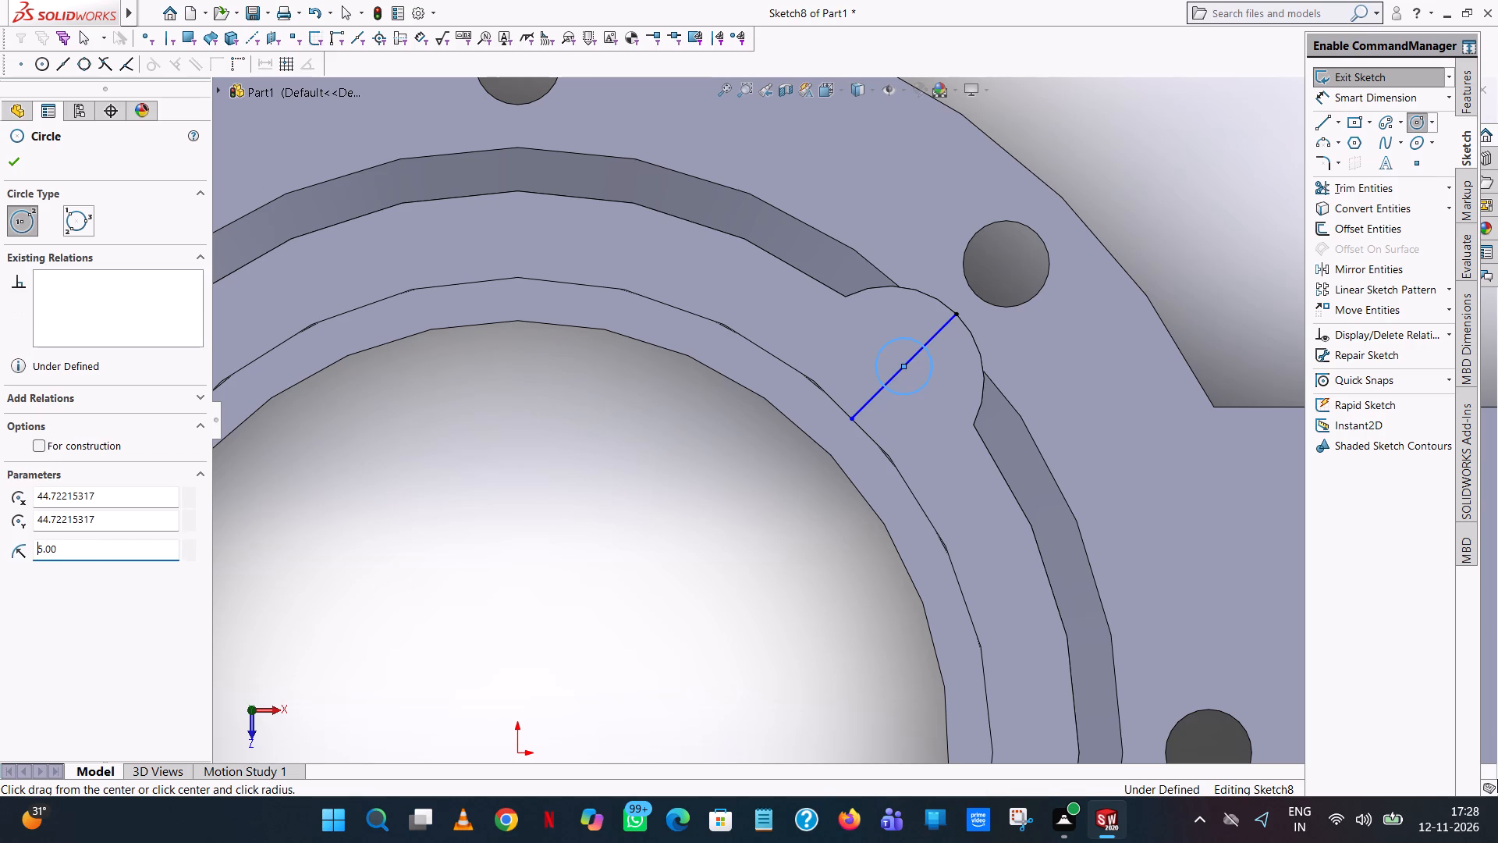
scroll(915, 340, "up", 5)
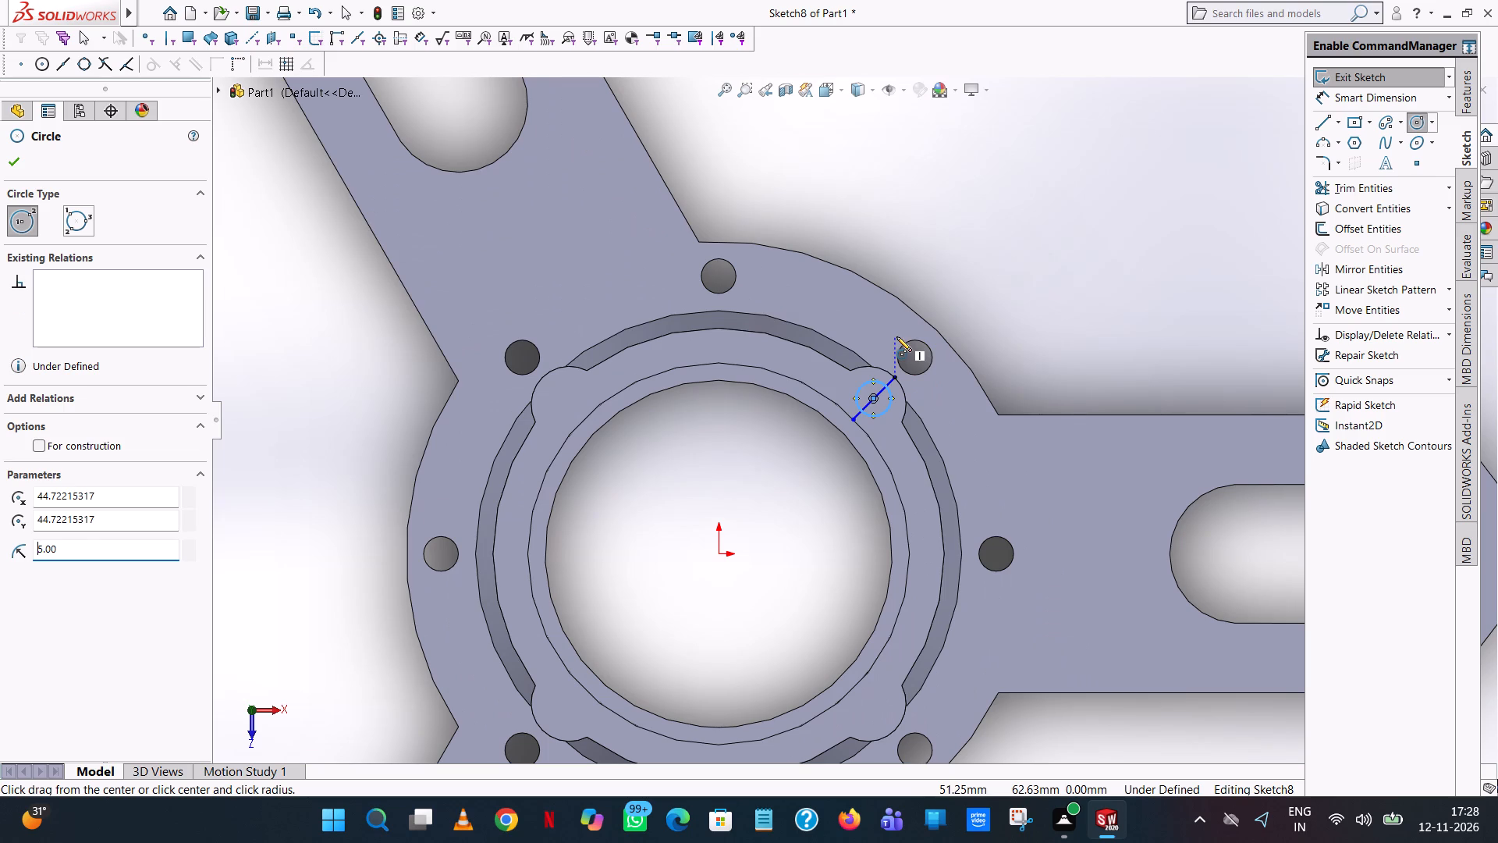
left_click(5, 165)
left_click(1152, 276)
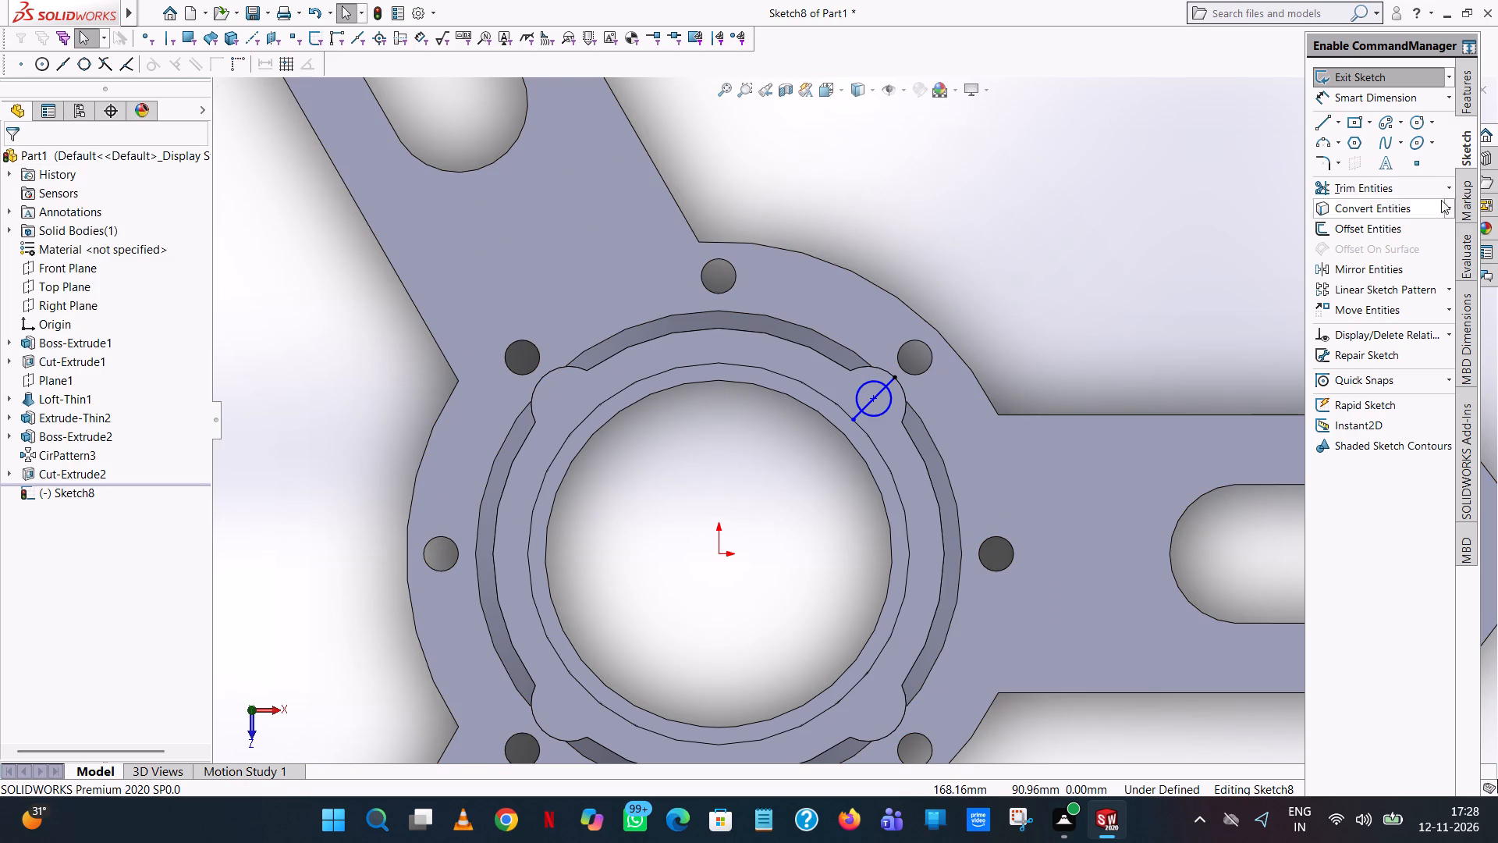
Trim away all segments of the diagonal line inside and outside the boss circle.
left_click(1404, 187)
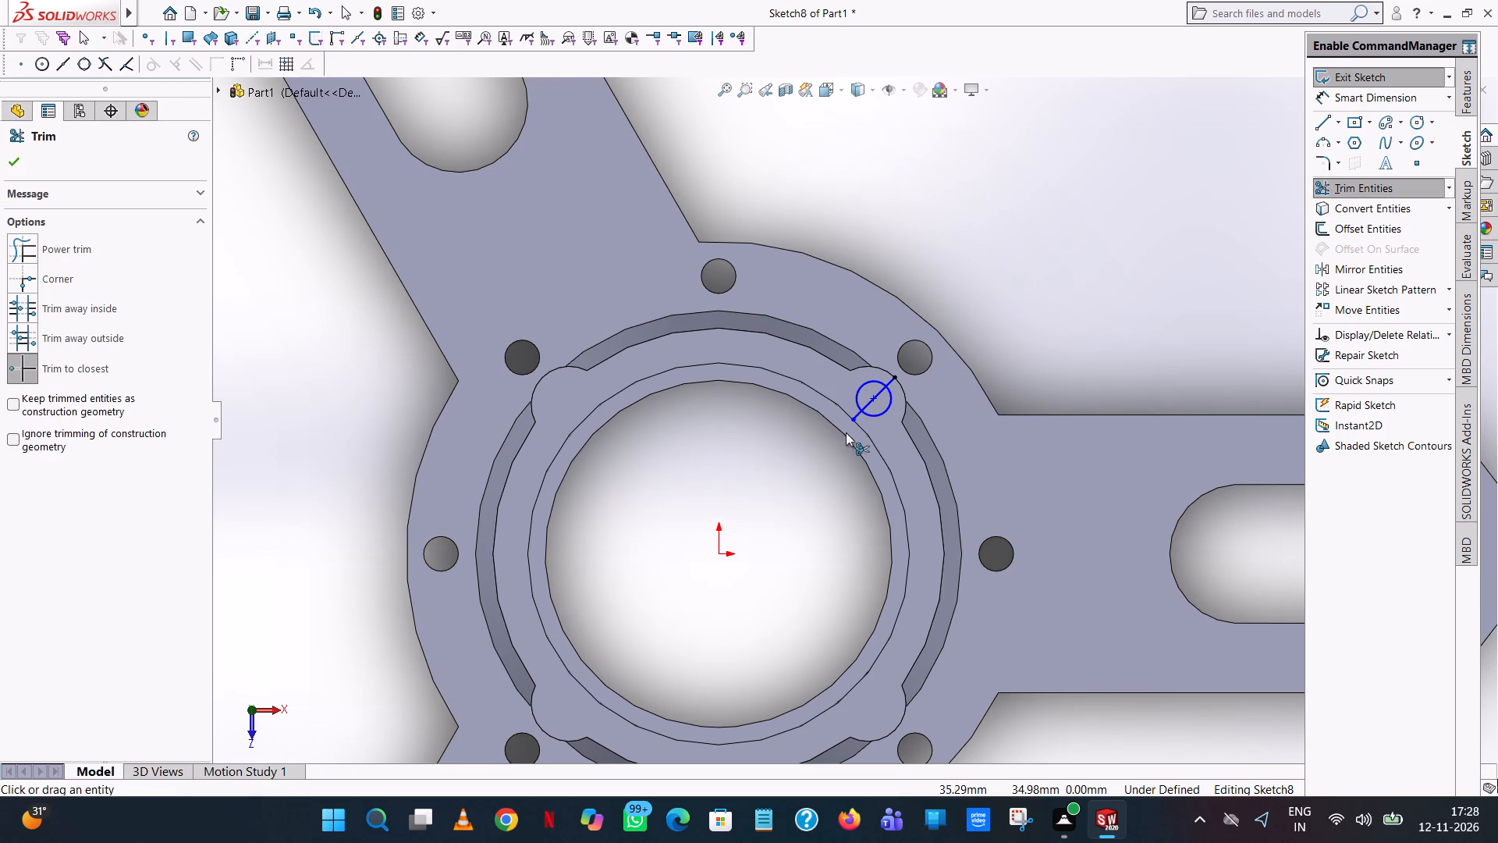
left_click(854, 417)
left_click(786, 426)
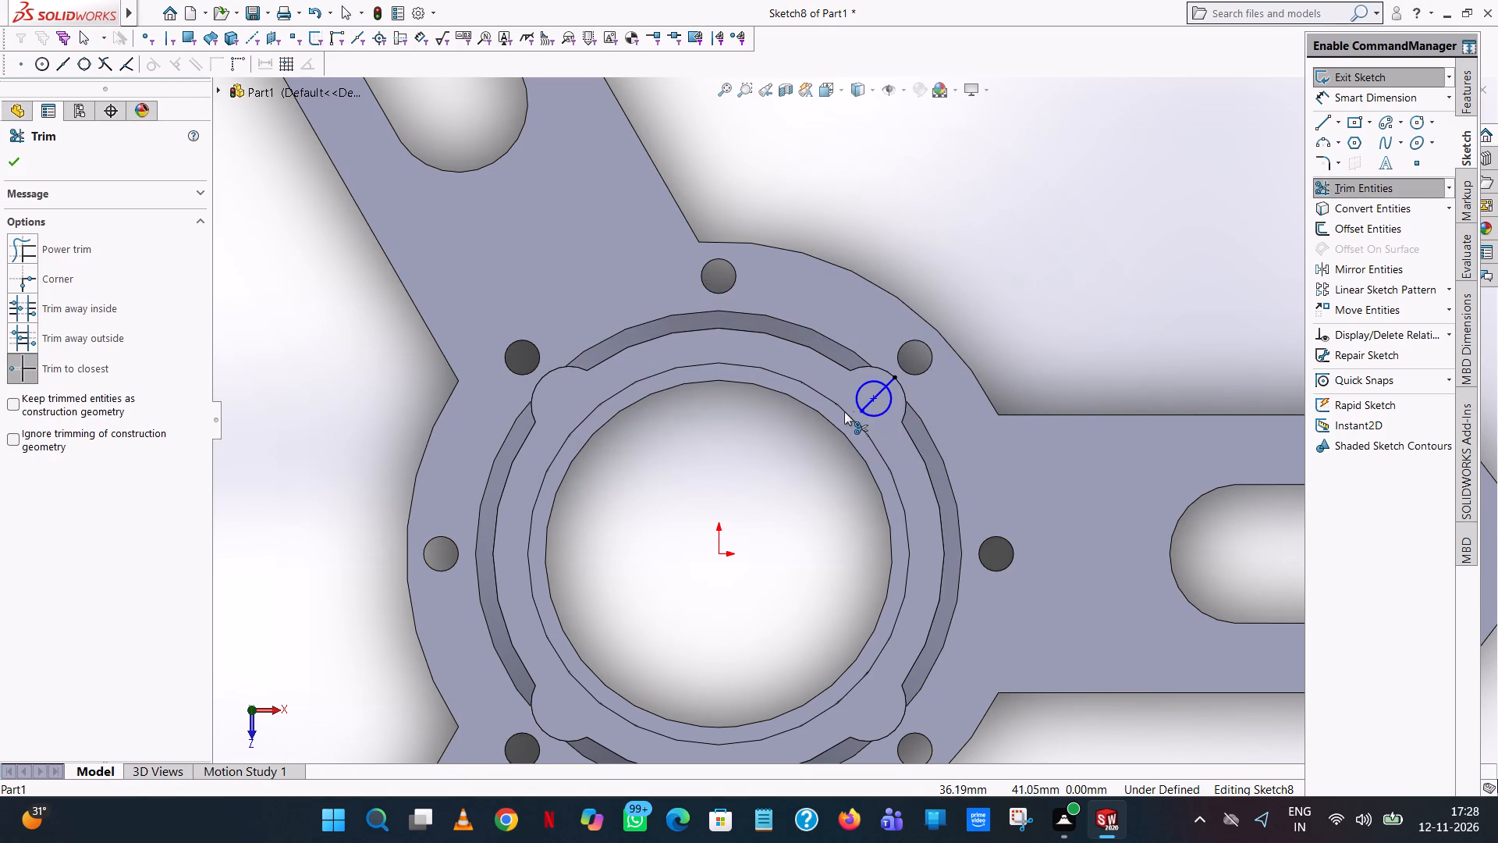
left_click(868, 403)
left_click(890, 377)
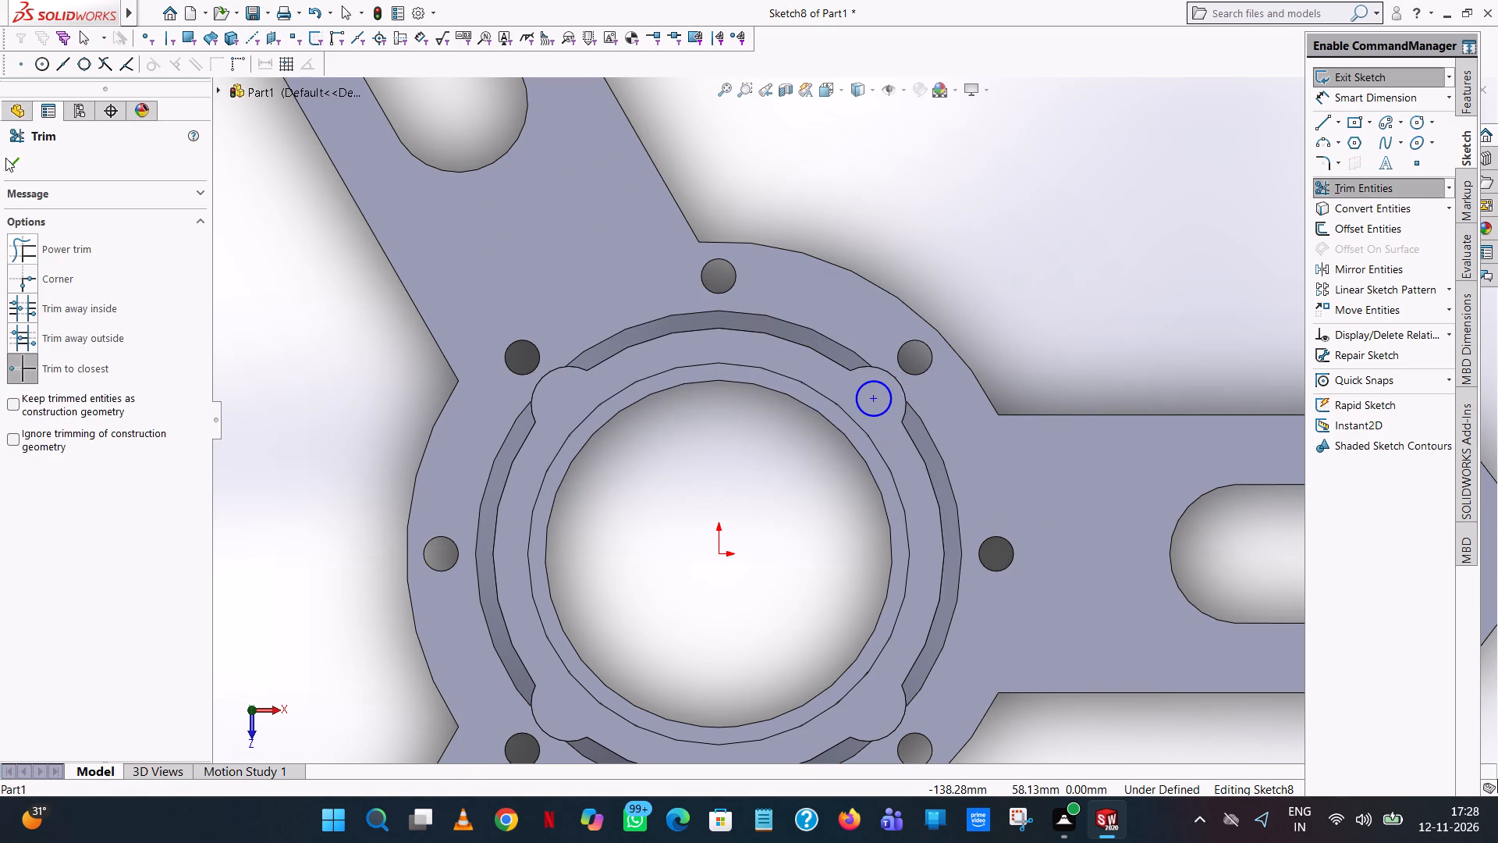
left_click(12, 159)
left_click(992, 165)
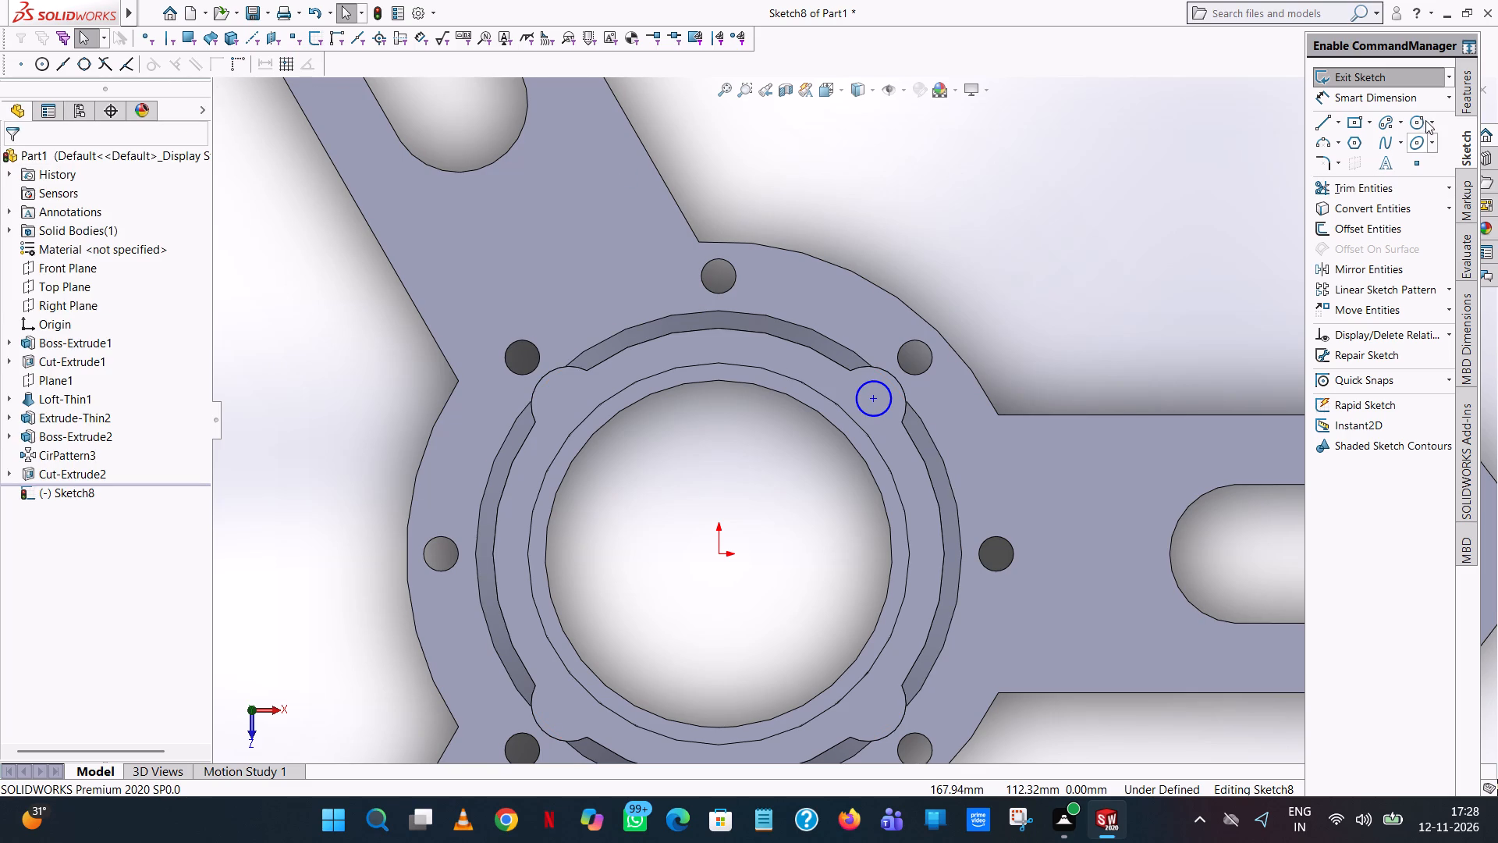
Add a diameter dimension to the boss circle, keeping the size as drawn.
left_click(1434, 104)
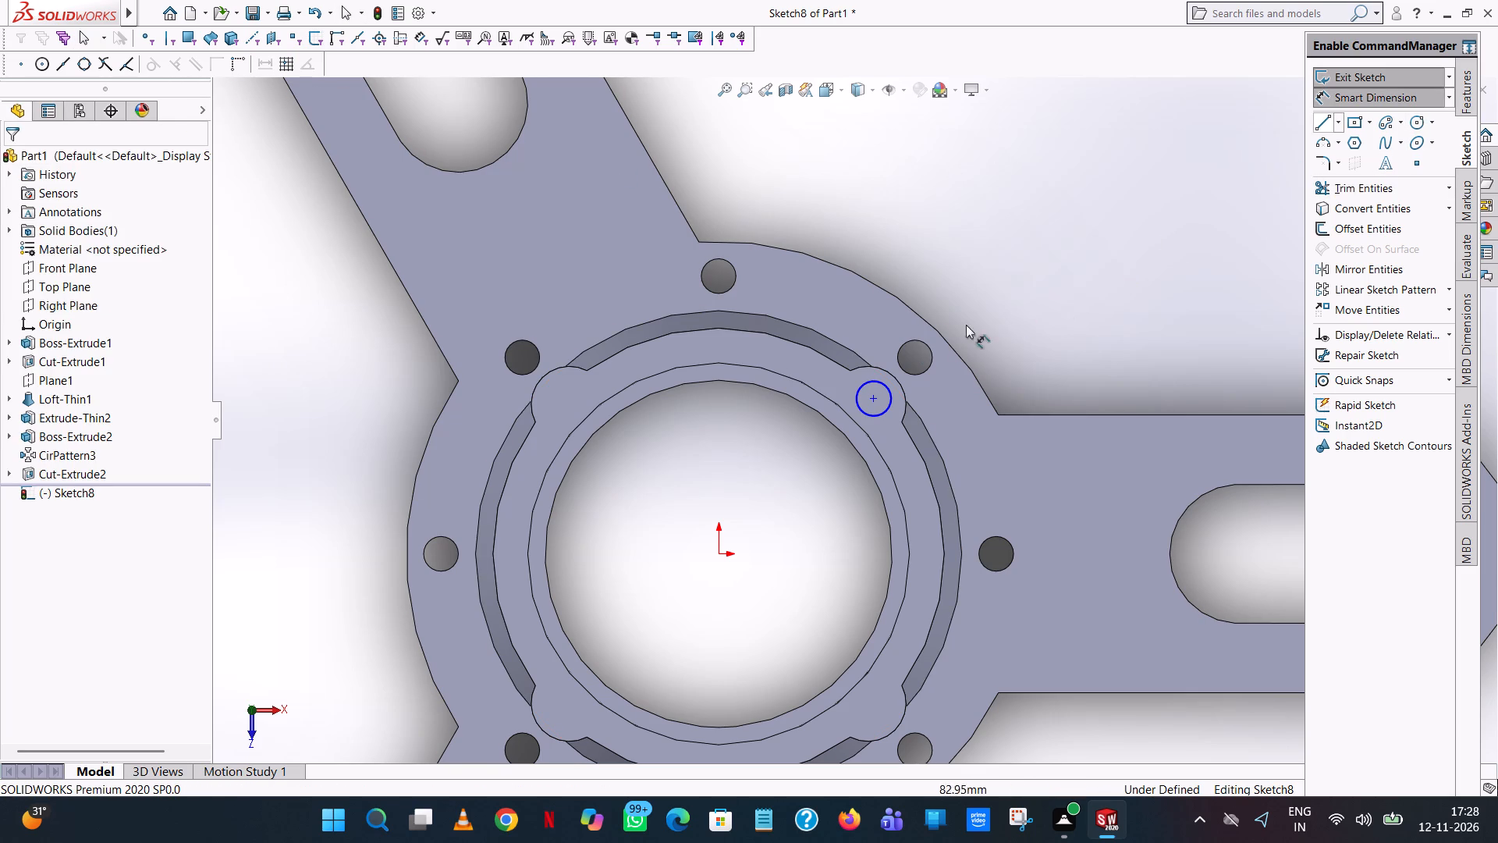
left_click(868, 381)
left_click(907, 172)
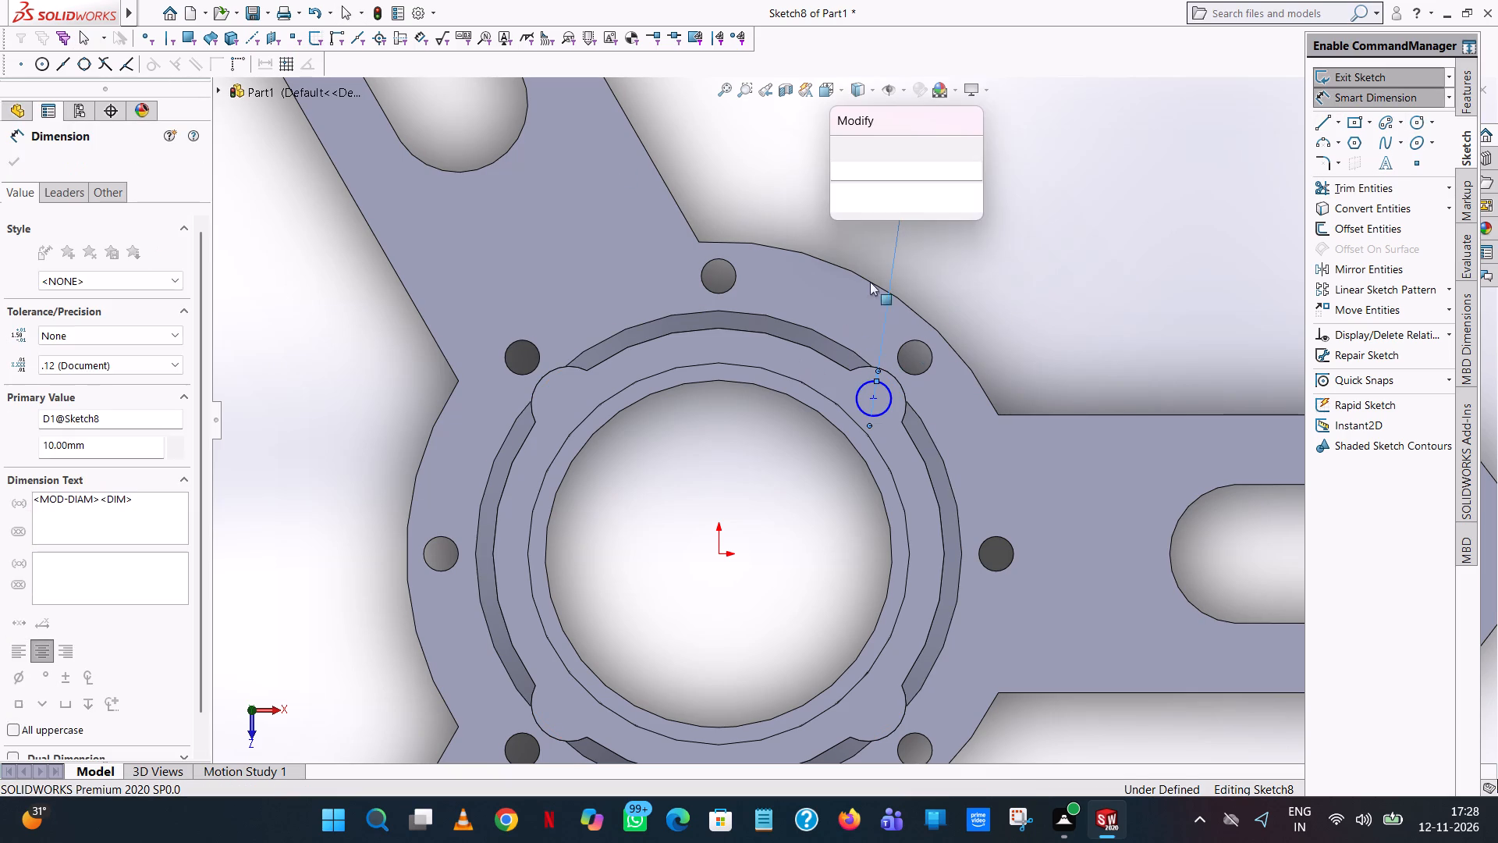
left_click(831, 144)
left_click(759, 194)
Dimension the boss circle's centre horizontally and vertically from the origin, keeping both distances as drawn.
left_click(870, 399)
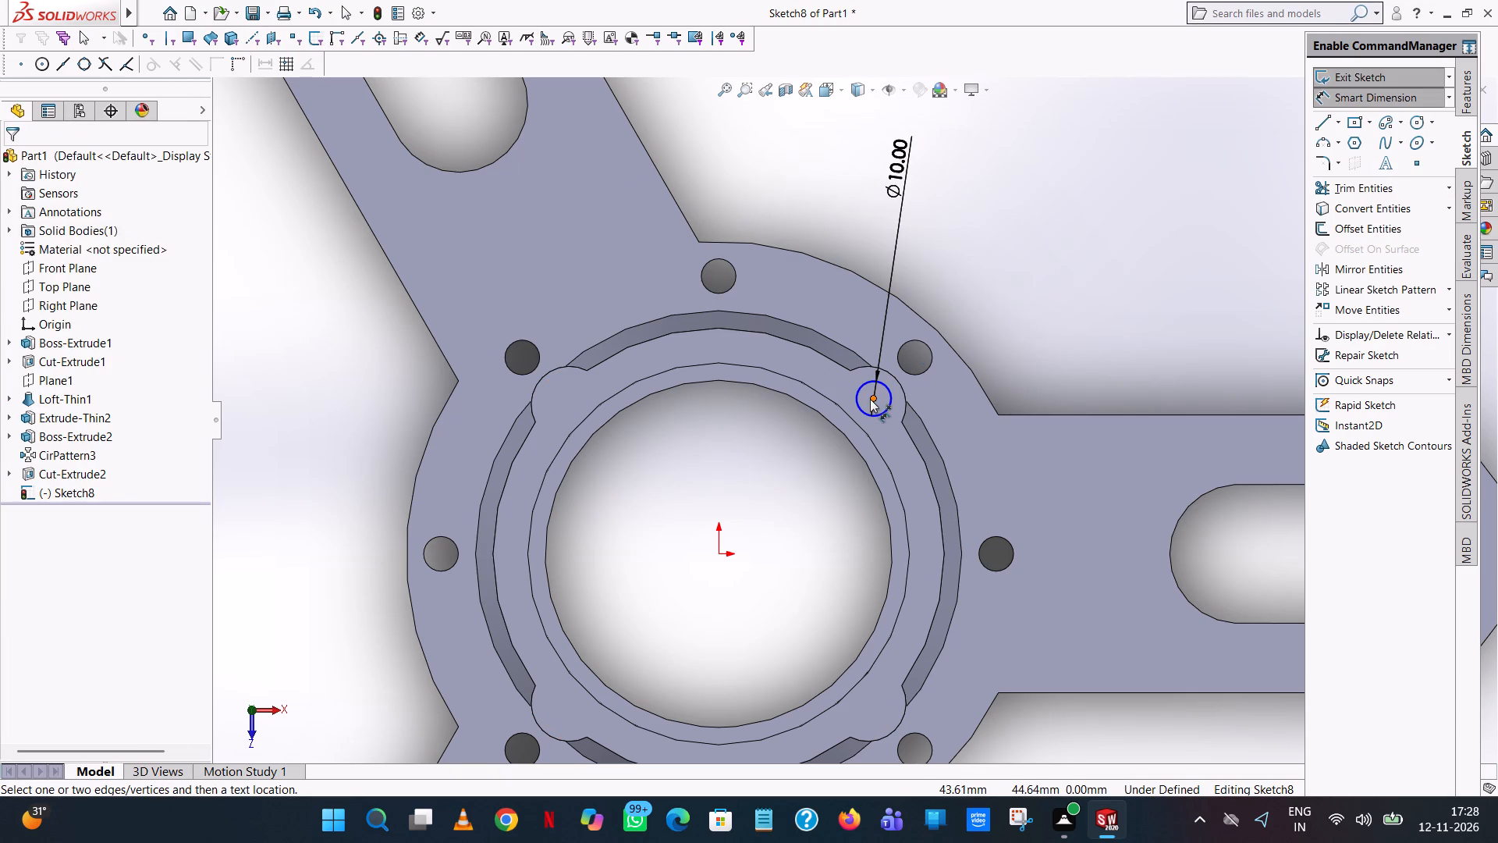
left_click(717, 556)
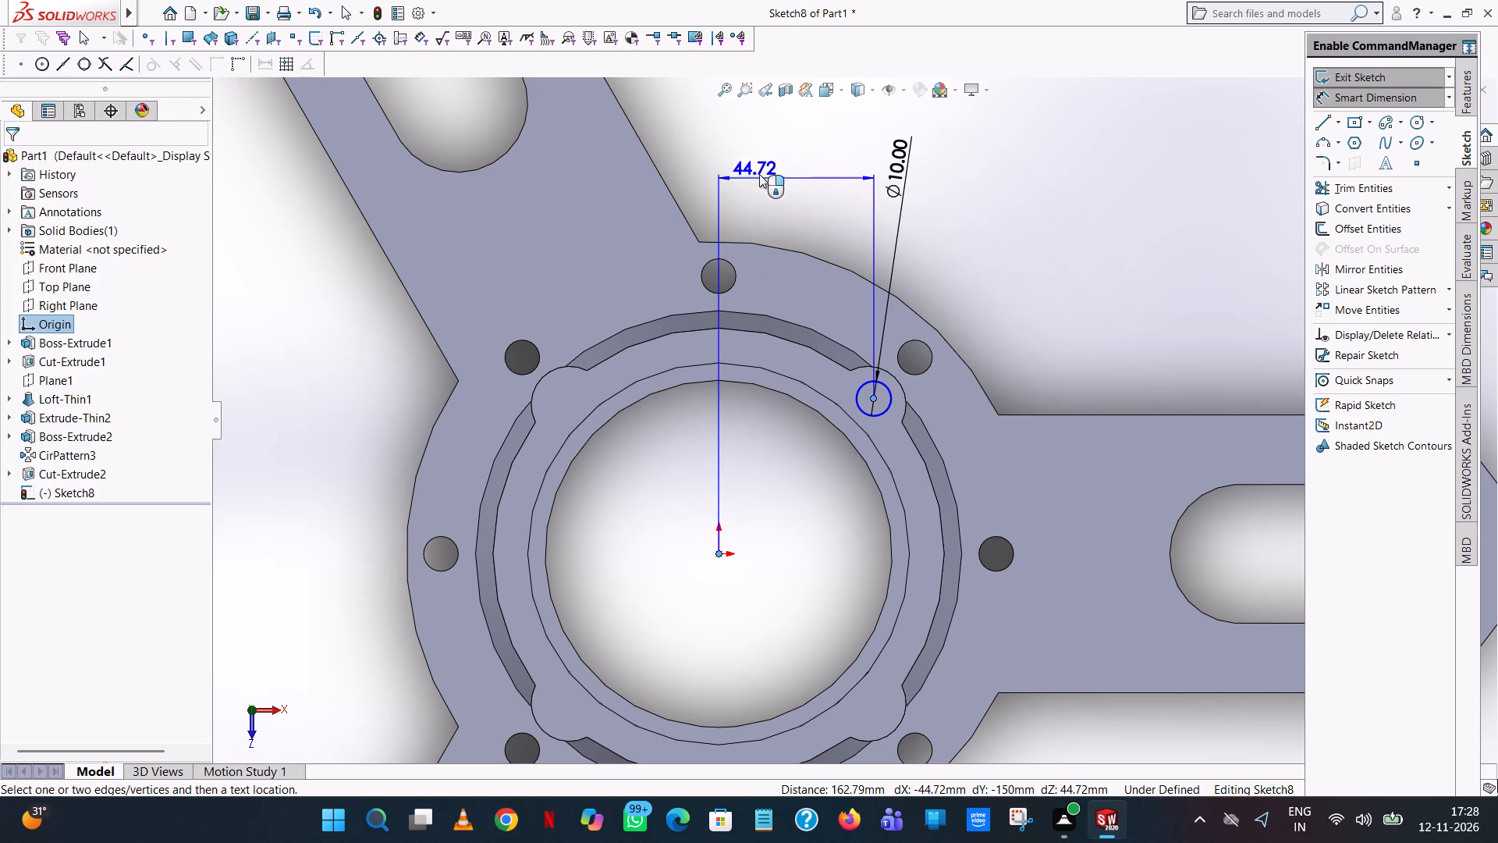
left_click(769, 168)
left_click(694, 141)
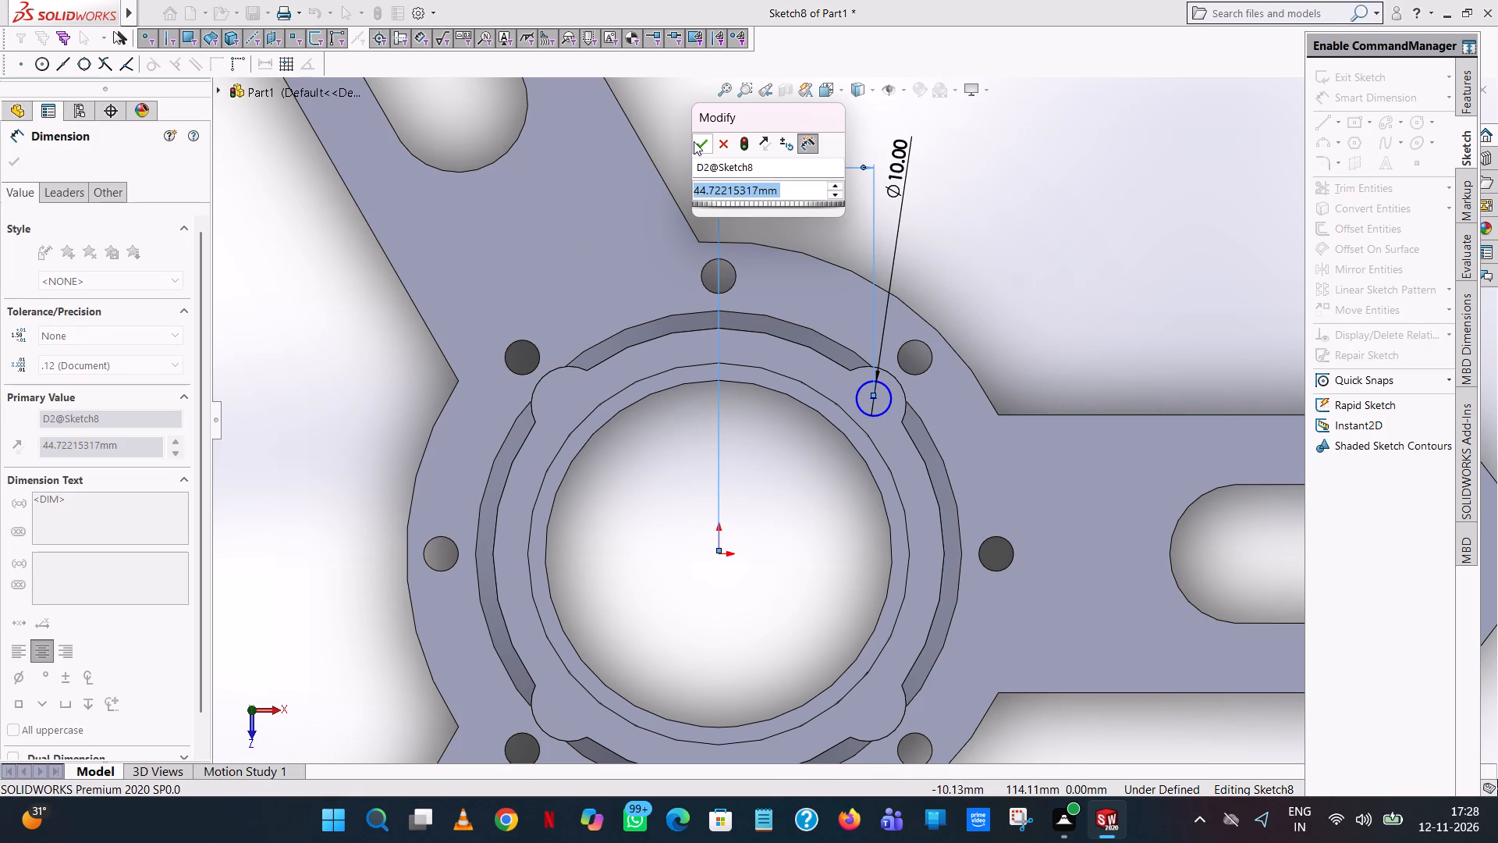
left_click(1138, 258)
left_click(716, 556)
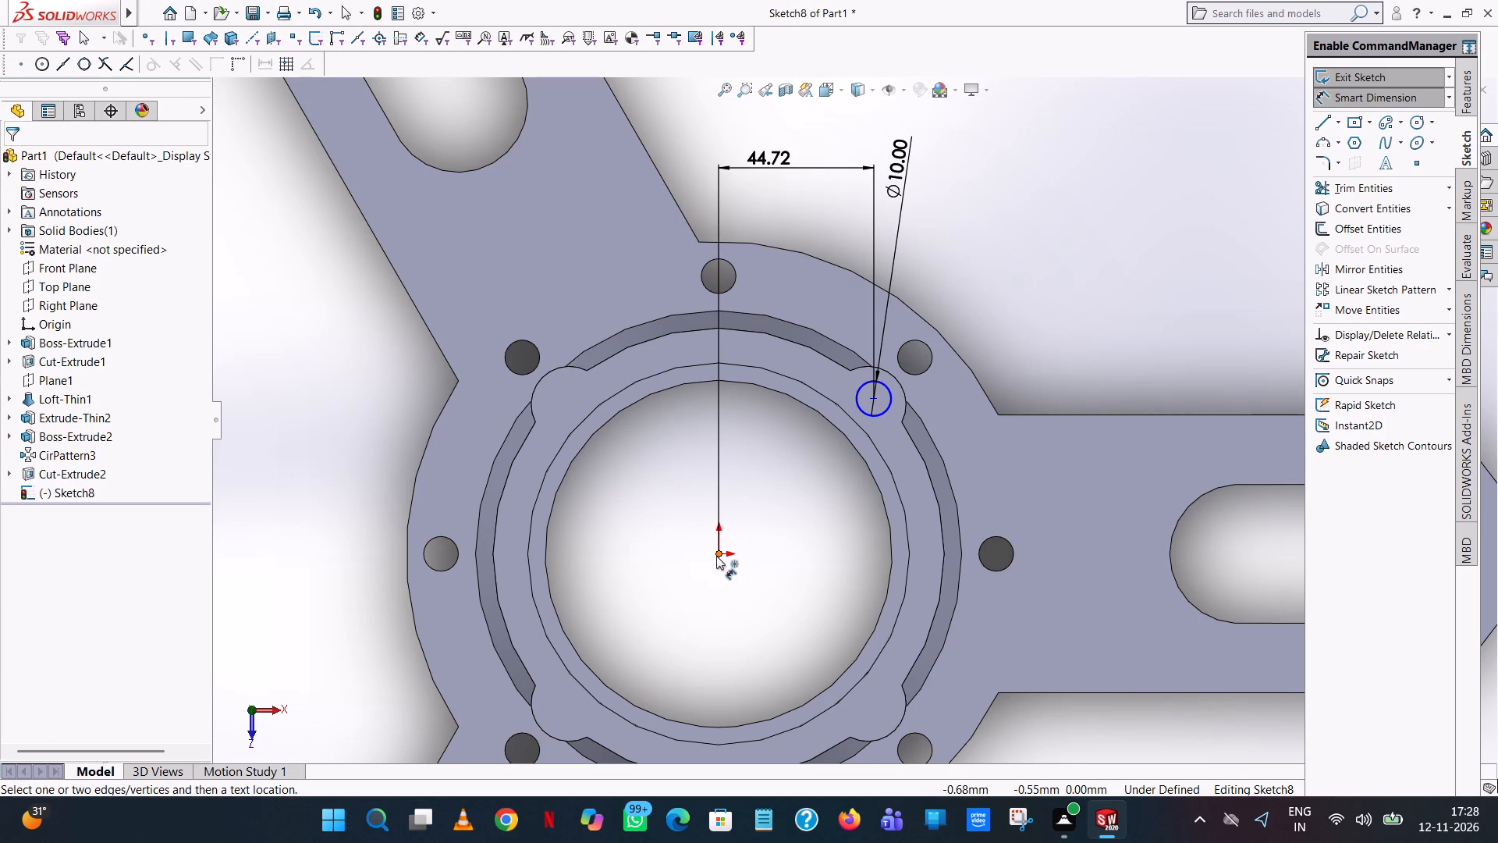
left_click(877, 394)
left_click(1145, 437)
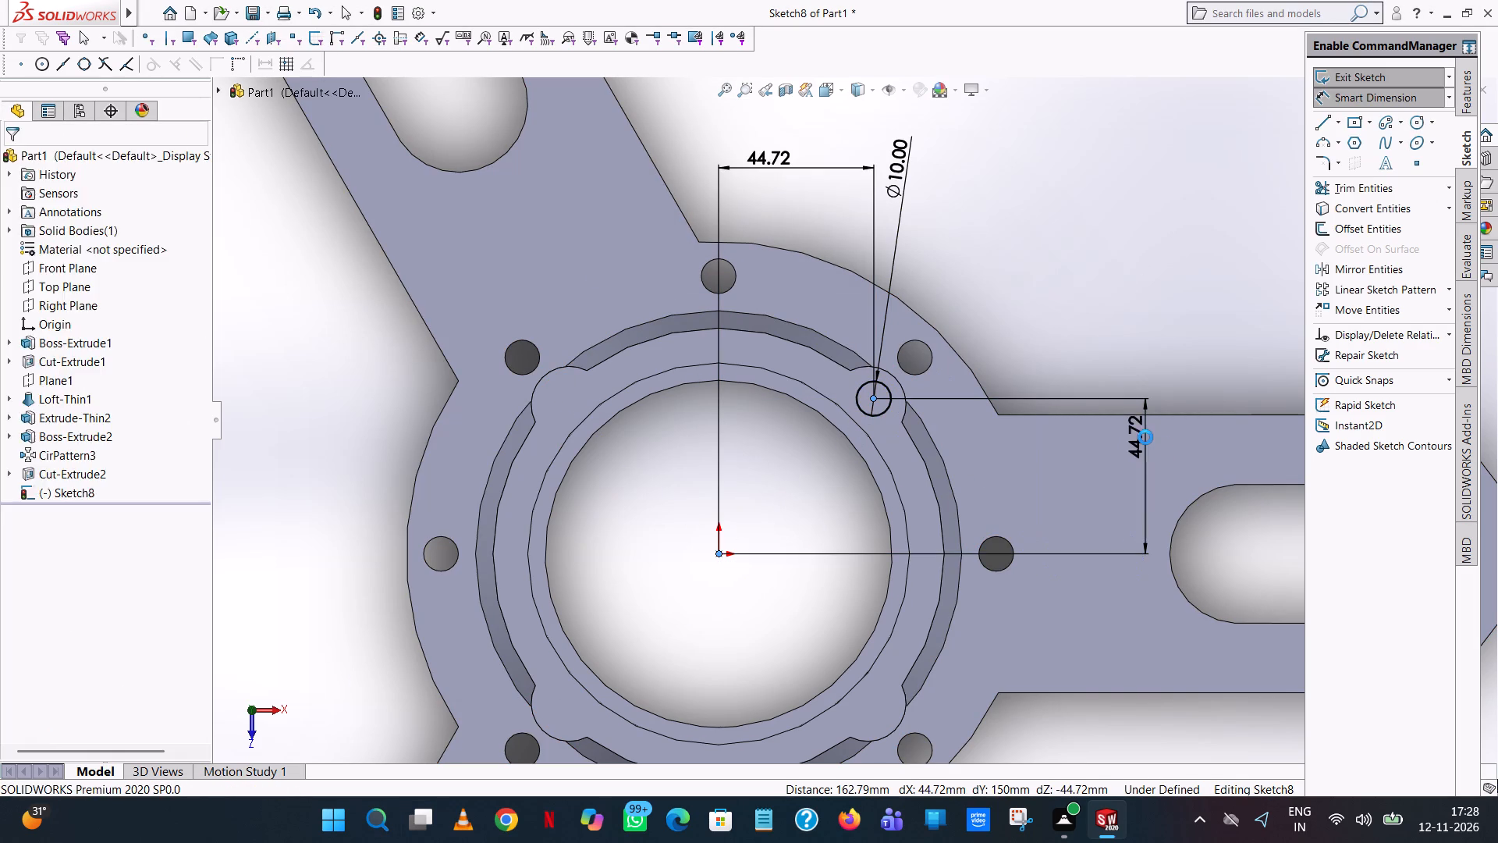
left_click(1066, 411)
left_click(1072, 411)
left_click(995, 233)
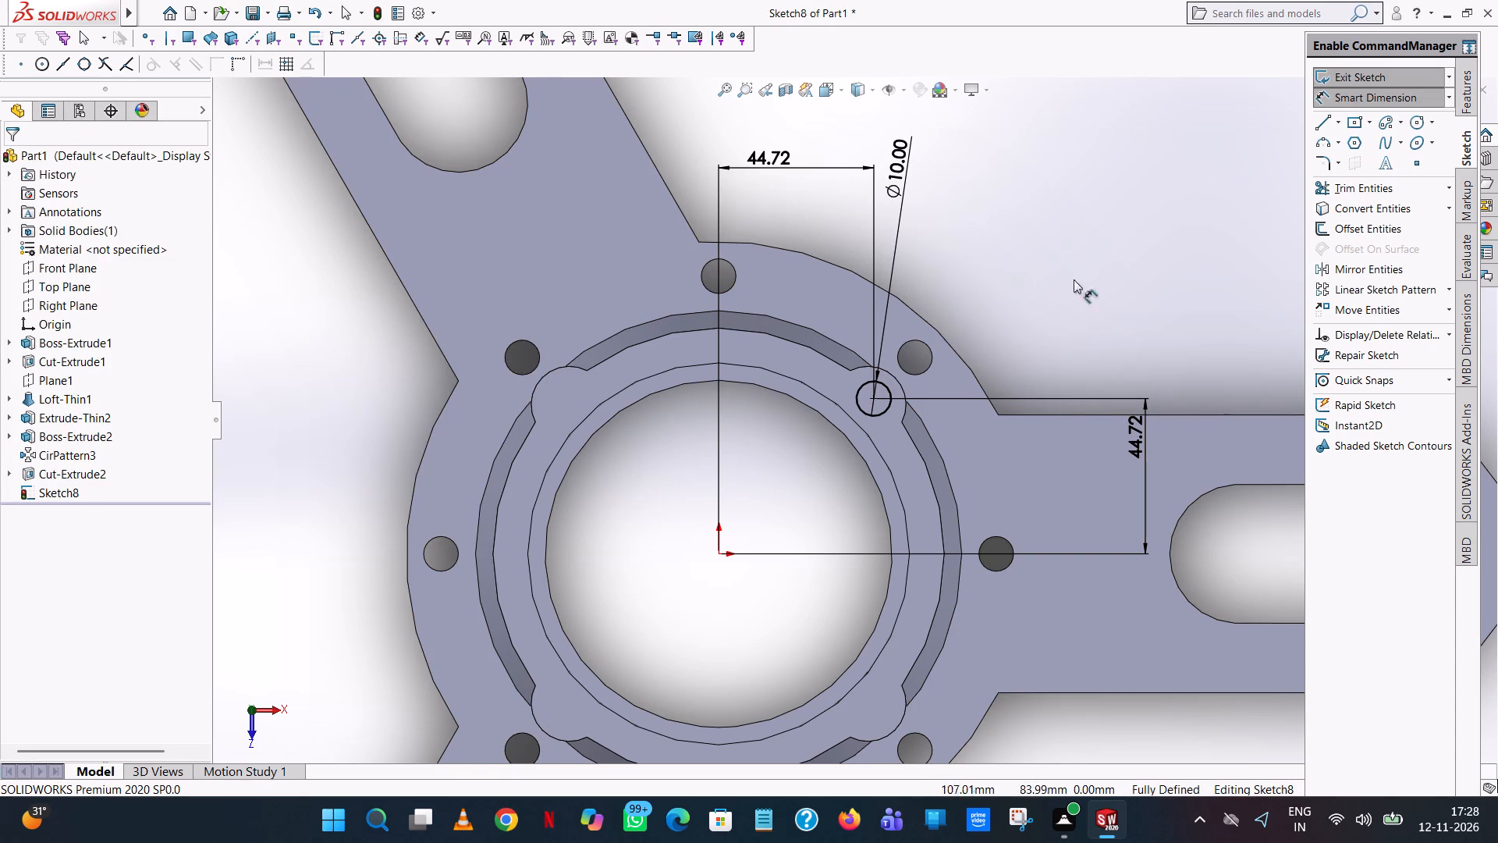
Circular-pattern the 10 mm boss circle about the origin as 4 equally spaced instances over 360 degrees.
scroll(1028, 335, "up", 5)
scroll(839, 545, "down", 3)
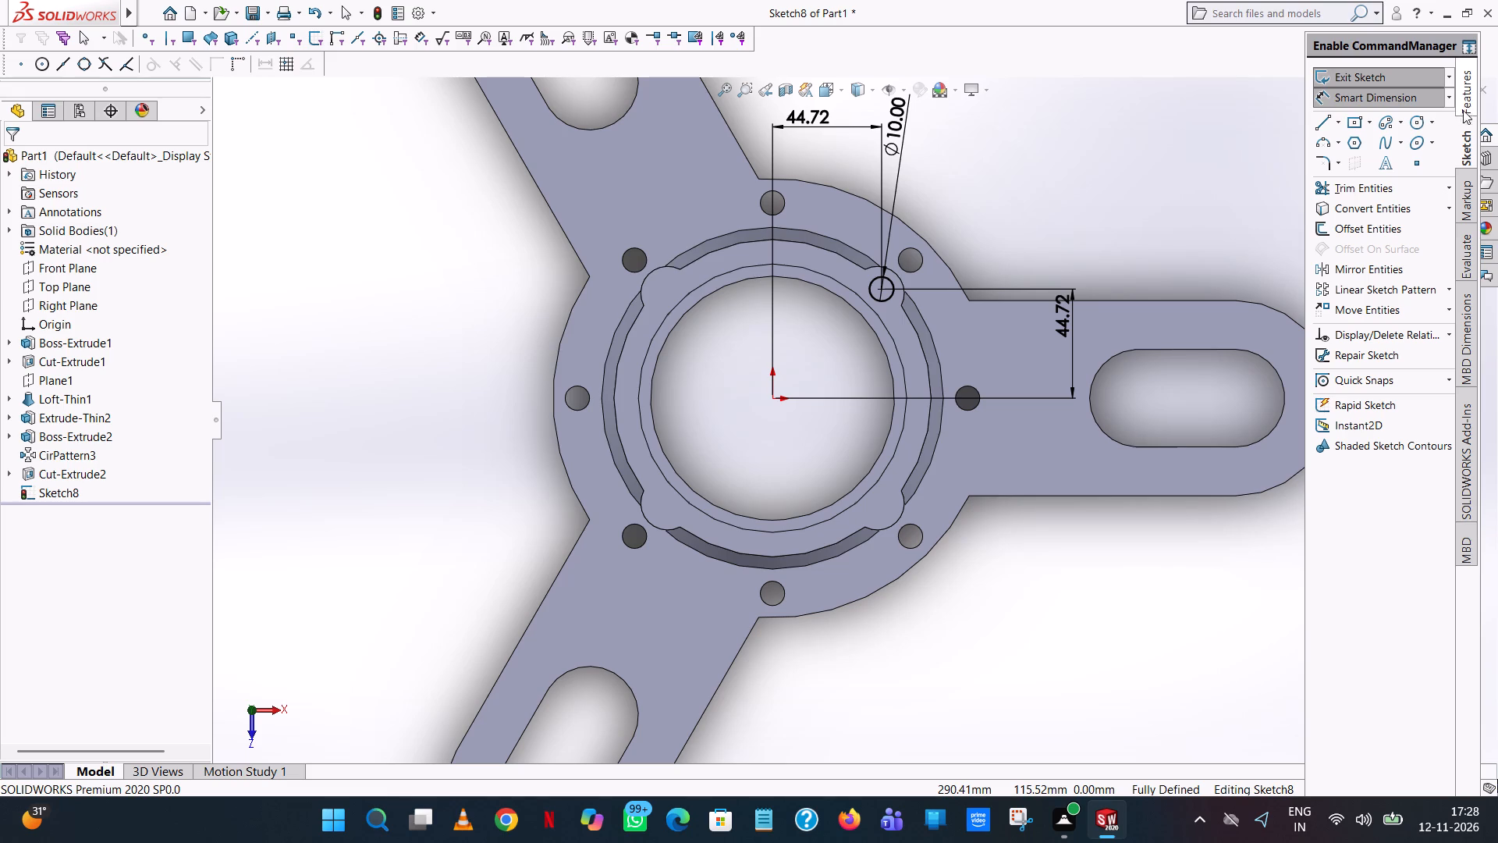
left_click(1450, 286)
left_click(1429, 315)
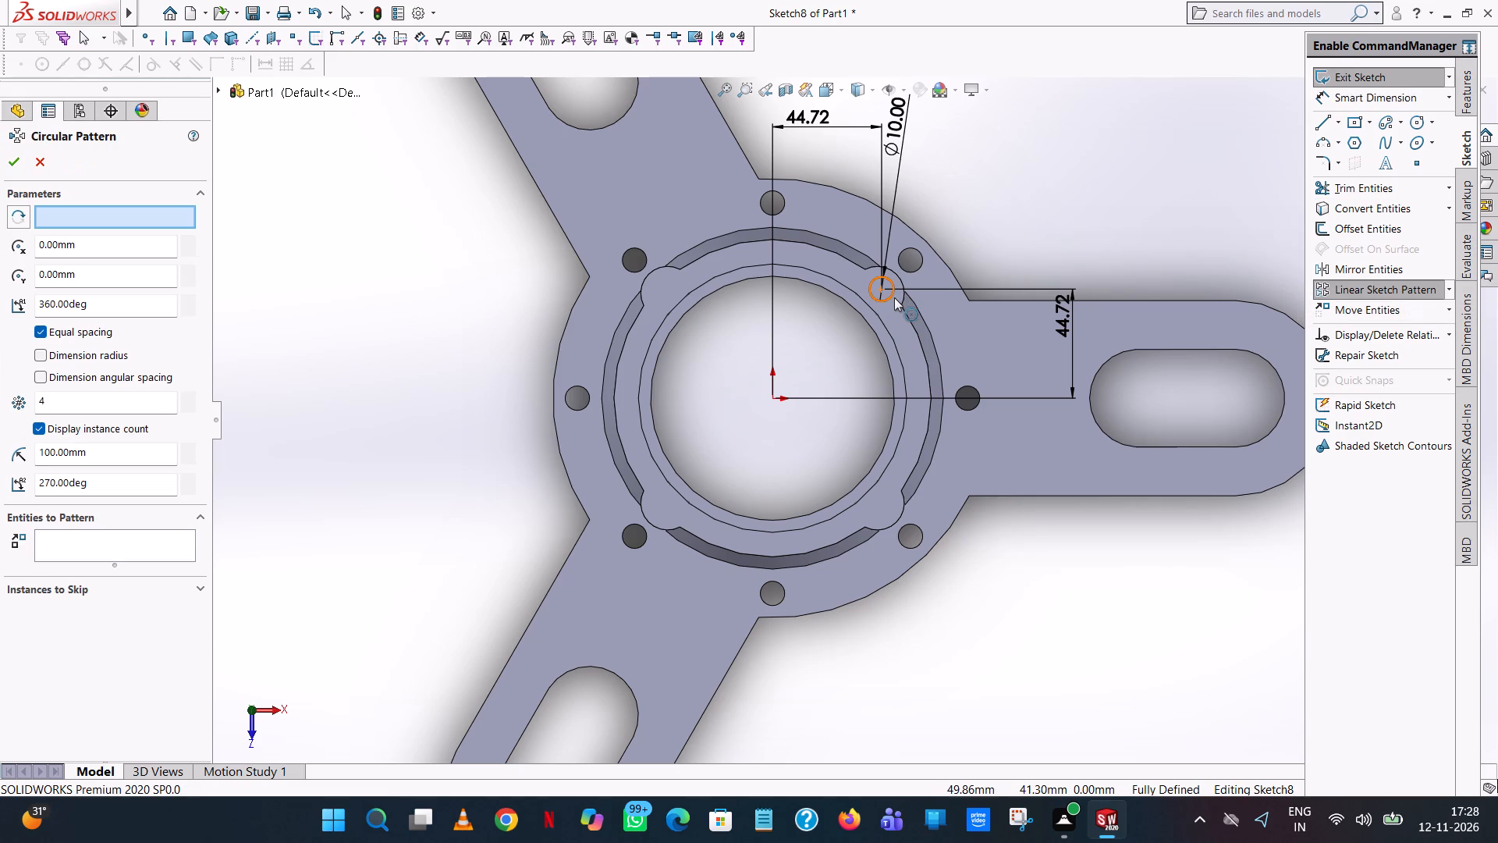
left_click(894, 297)
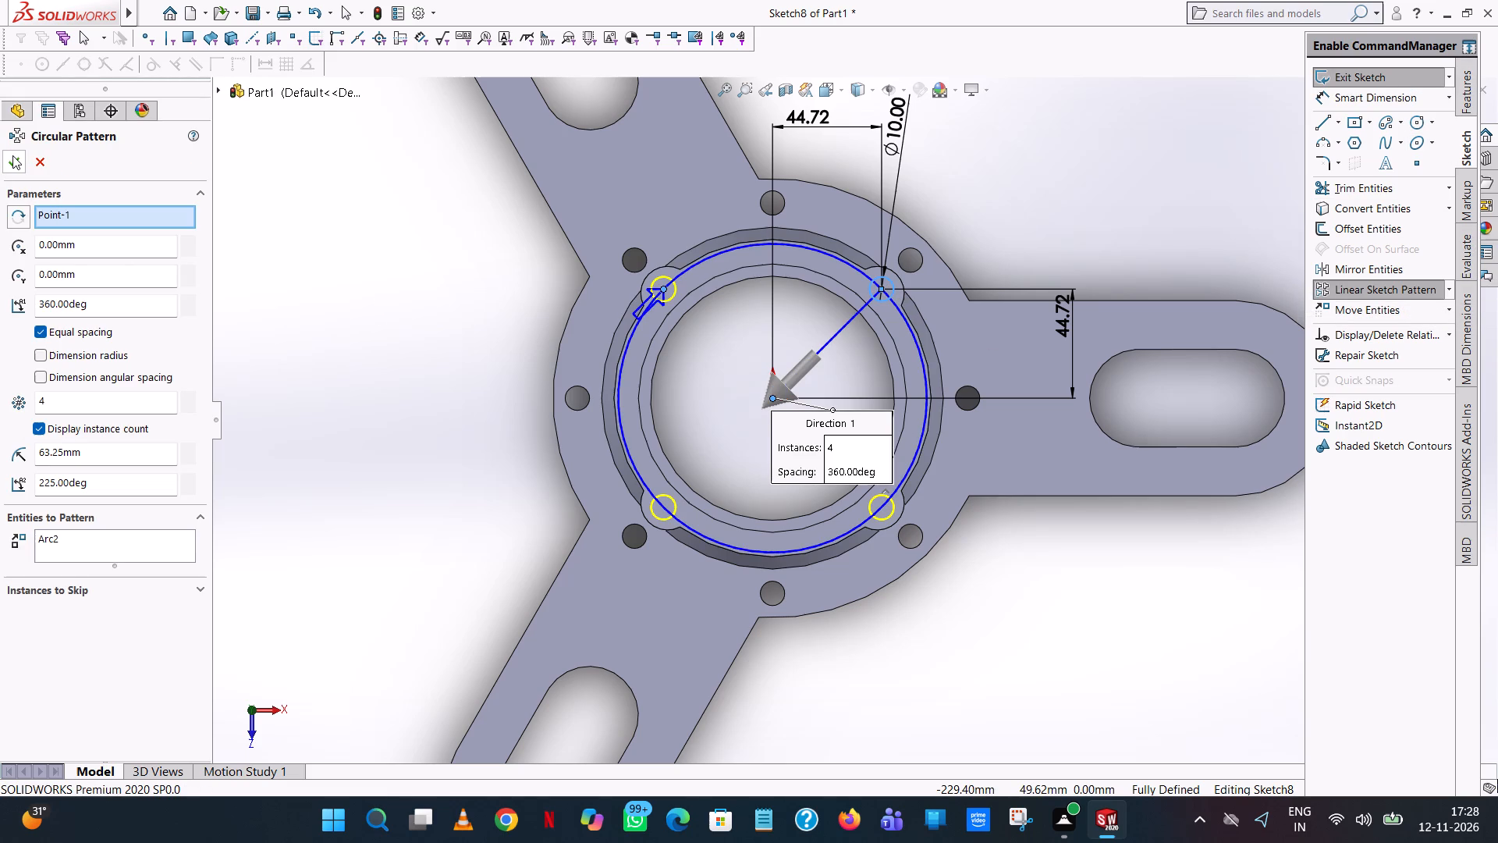
left_click(12, 155)
left_click(1047, 201)
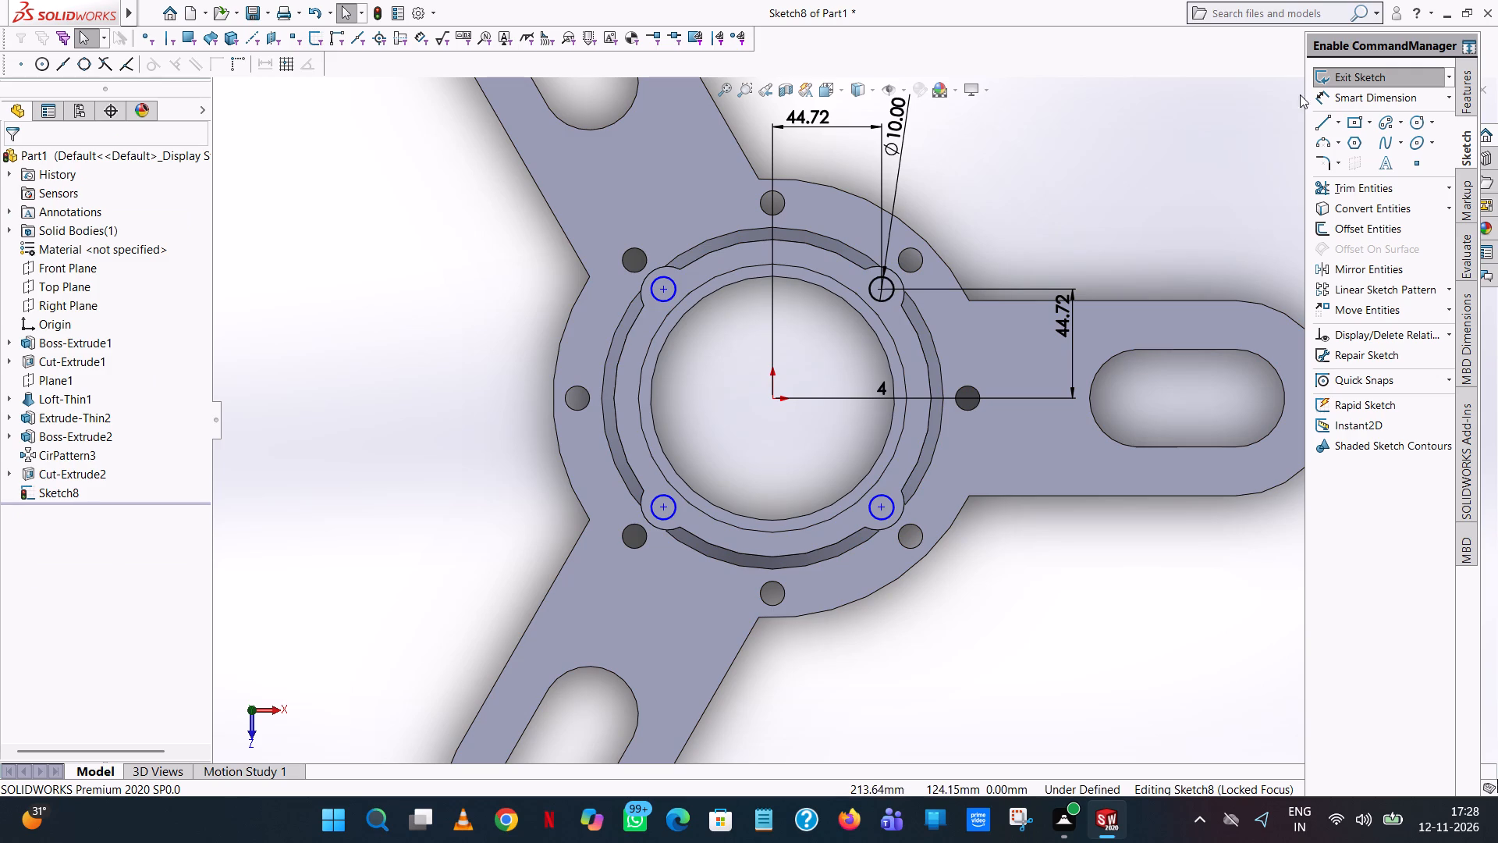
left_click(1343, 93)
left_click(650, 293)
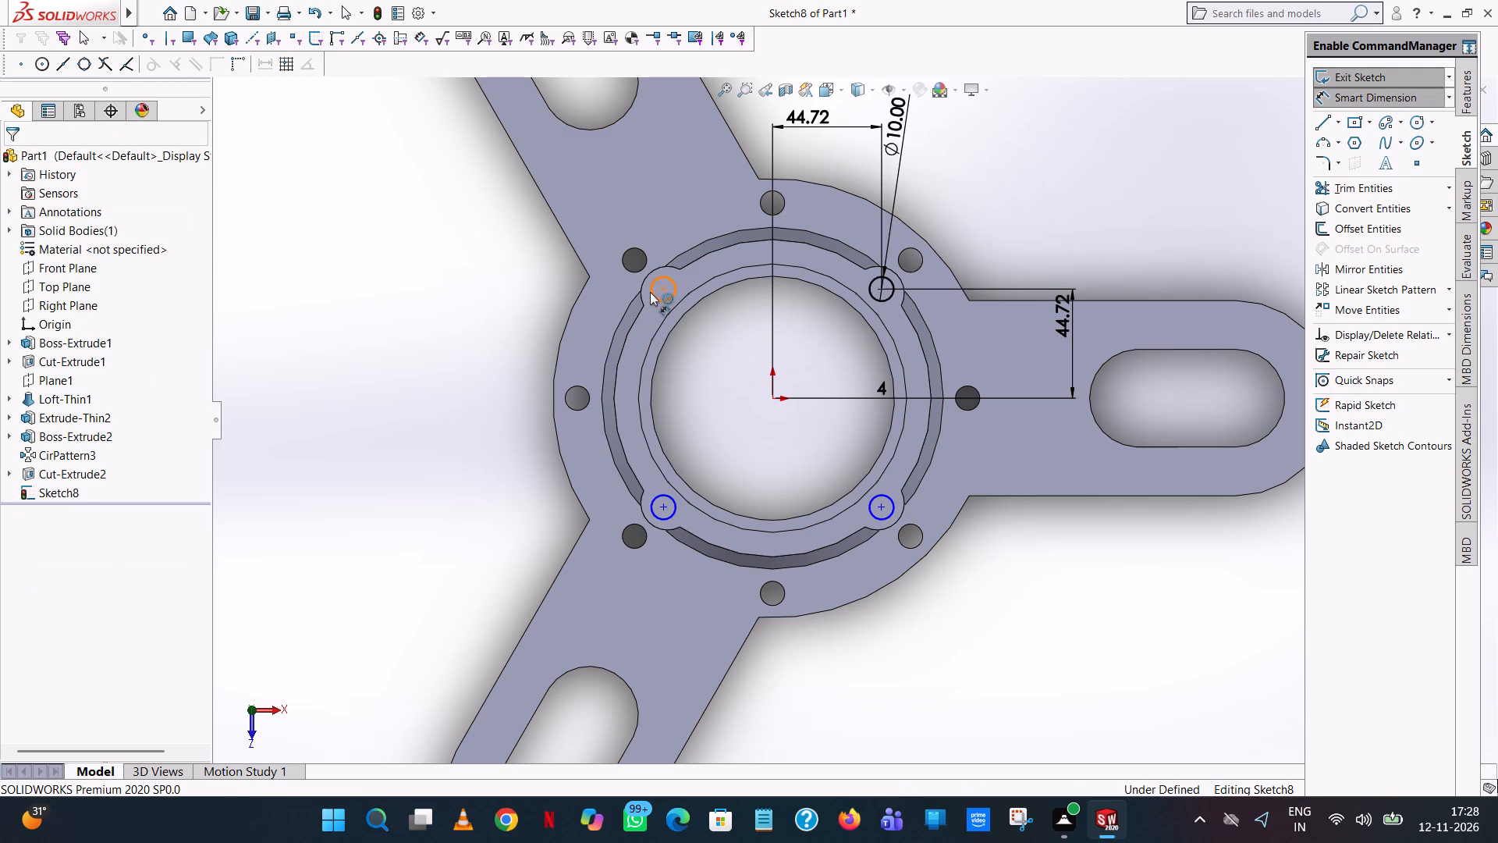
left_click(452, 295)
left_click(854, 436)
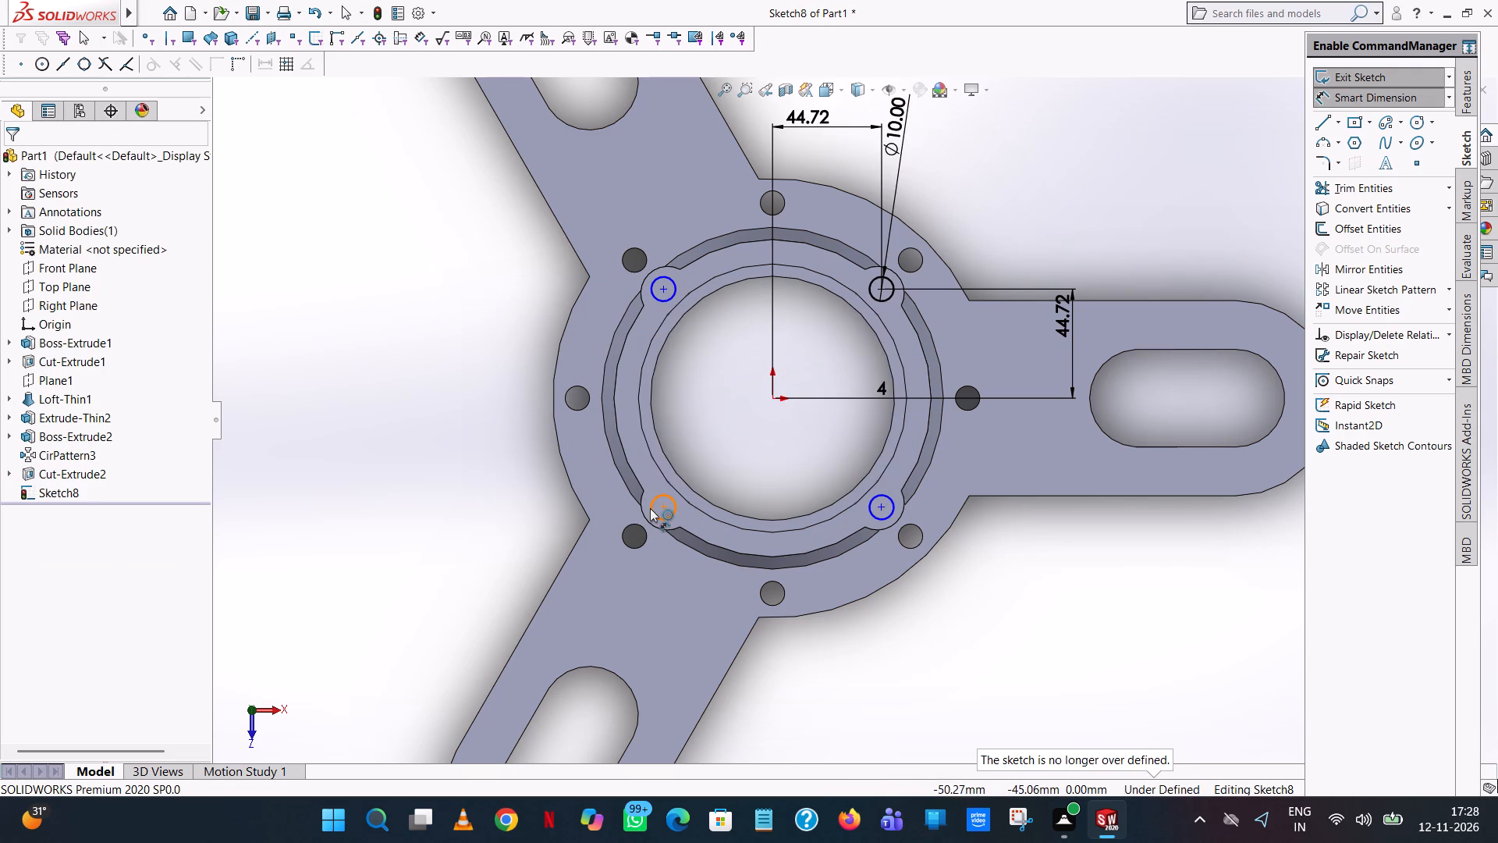
Dimension the centre of the patterned circle diagonally opposite the original horizontally and vertically from the origin, keeping both distances as drawn.
left_click(661, 509)
left_click(775, 397)
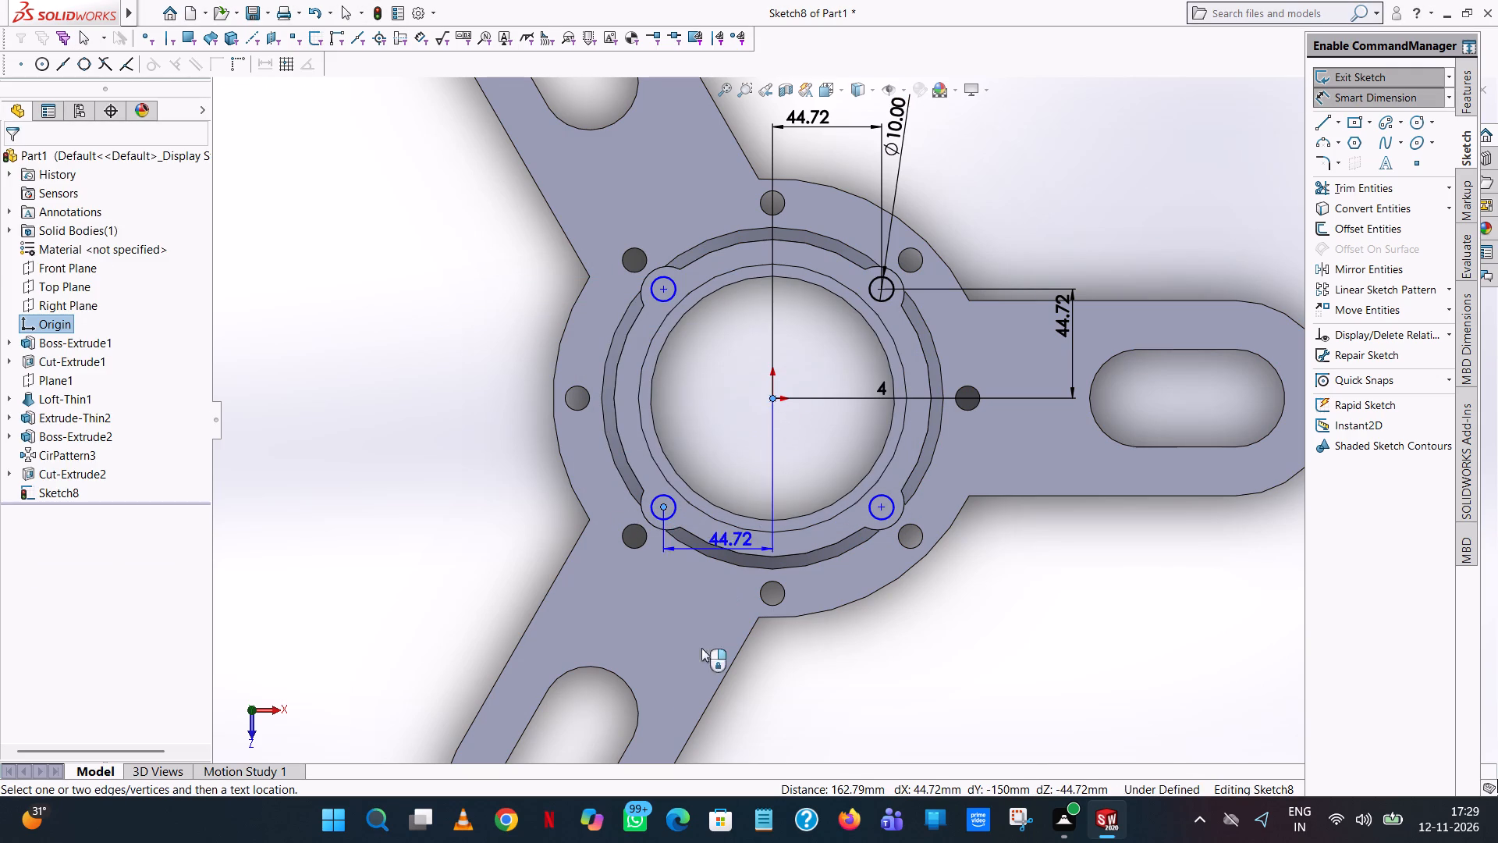
left_click(696, 667)
left_click(629, 635)
left_click(334, 439)
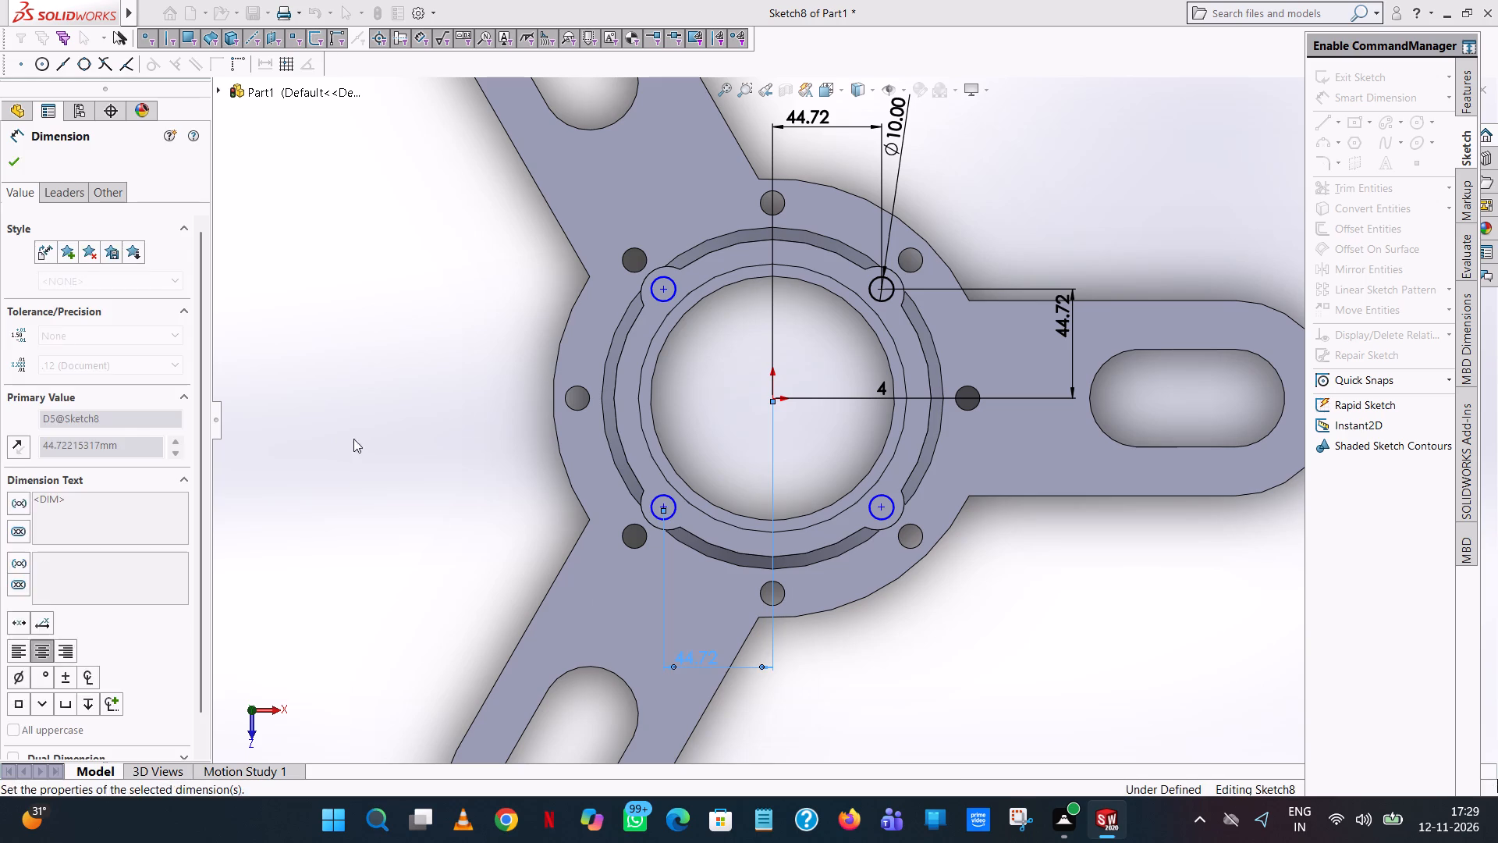
left_click(663, 507)
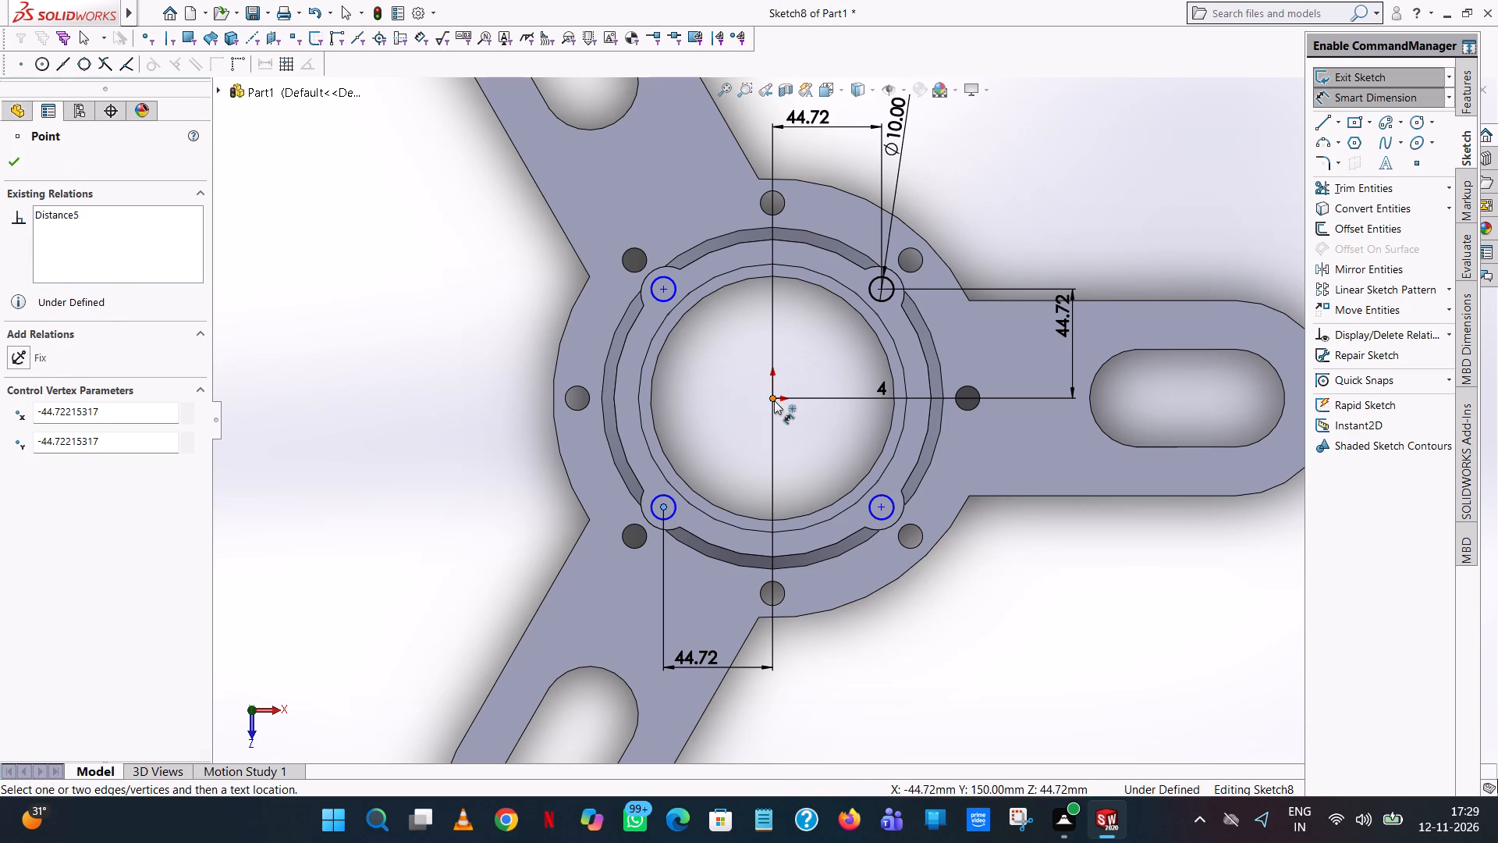
left_click(774, 400)
left_click(339, 425)
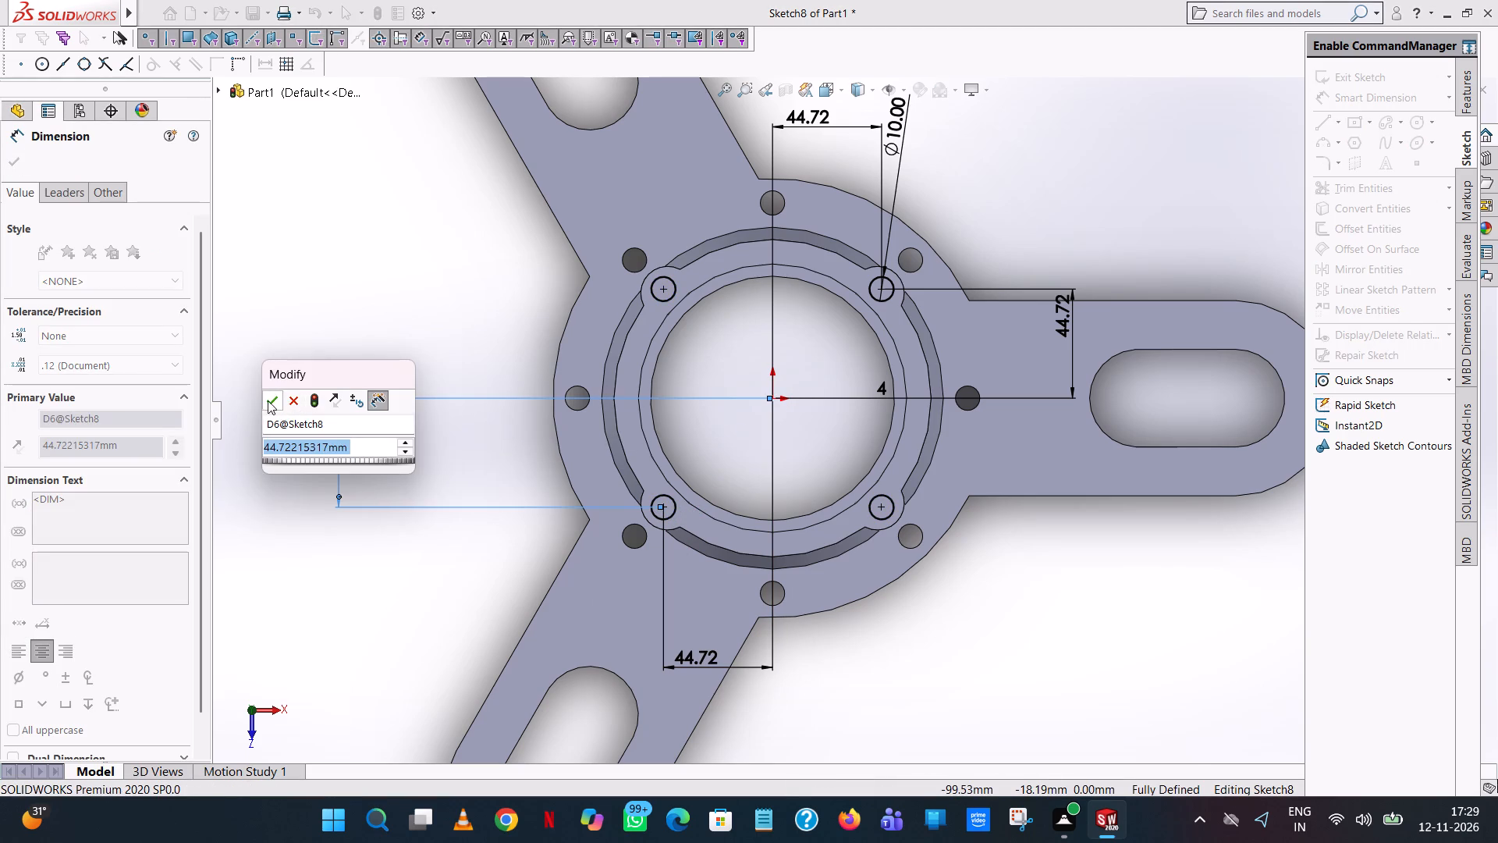
left_click(268, 400)
left_click(355, 275)
Cut-extrude the four boss circles to a blind depth of 35 mm.
left_click_drag(1466, 56, 1463, 63)
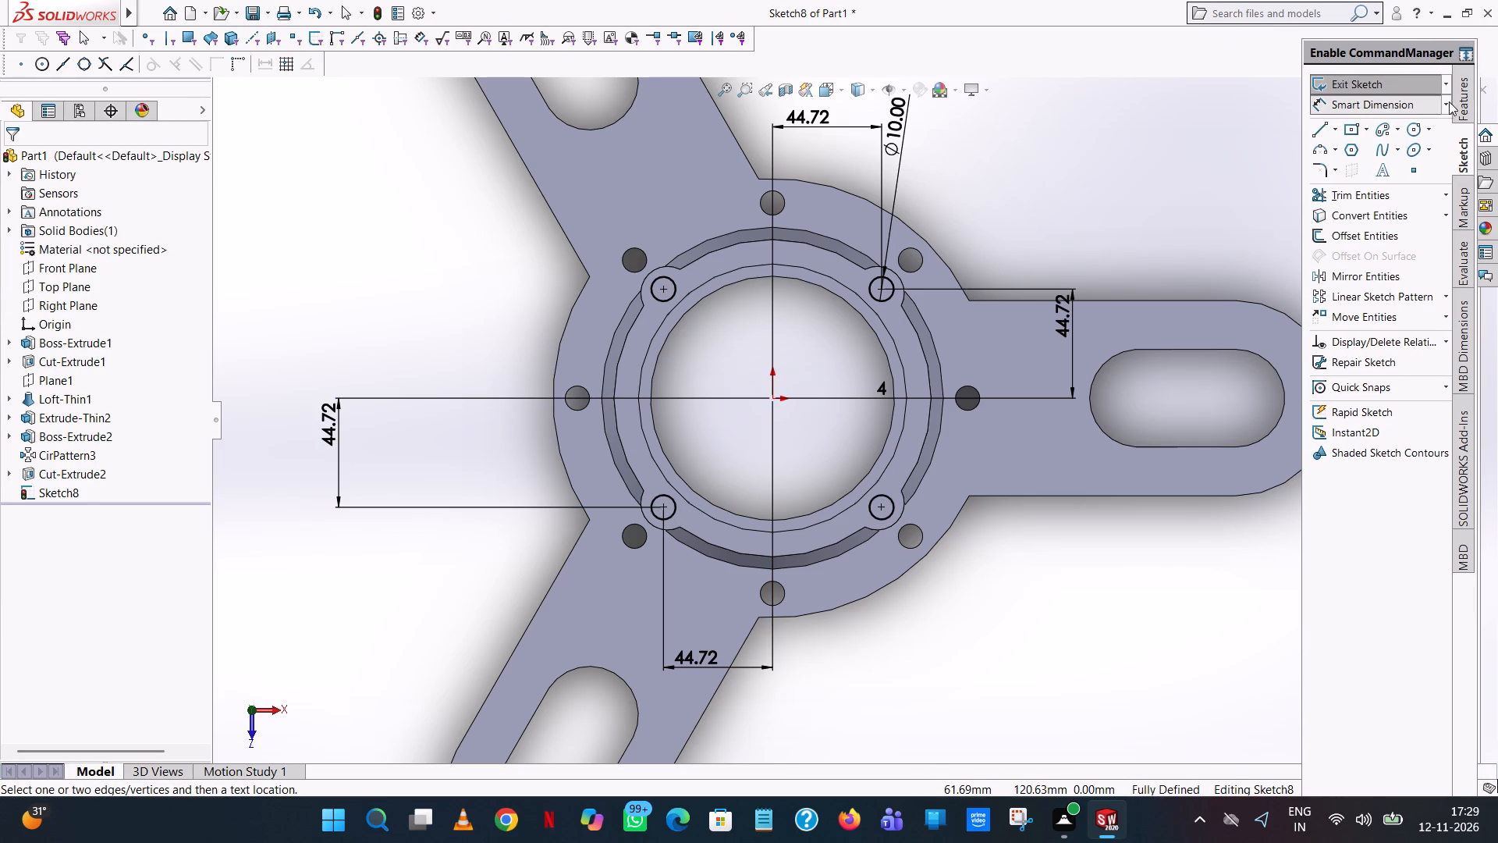
left_click(1464, 101)
left_click(1391, 189)
middle_click_drag(1100, 599, 1081, 592)
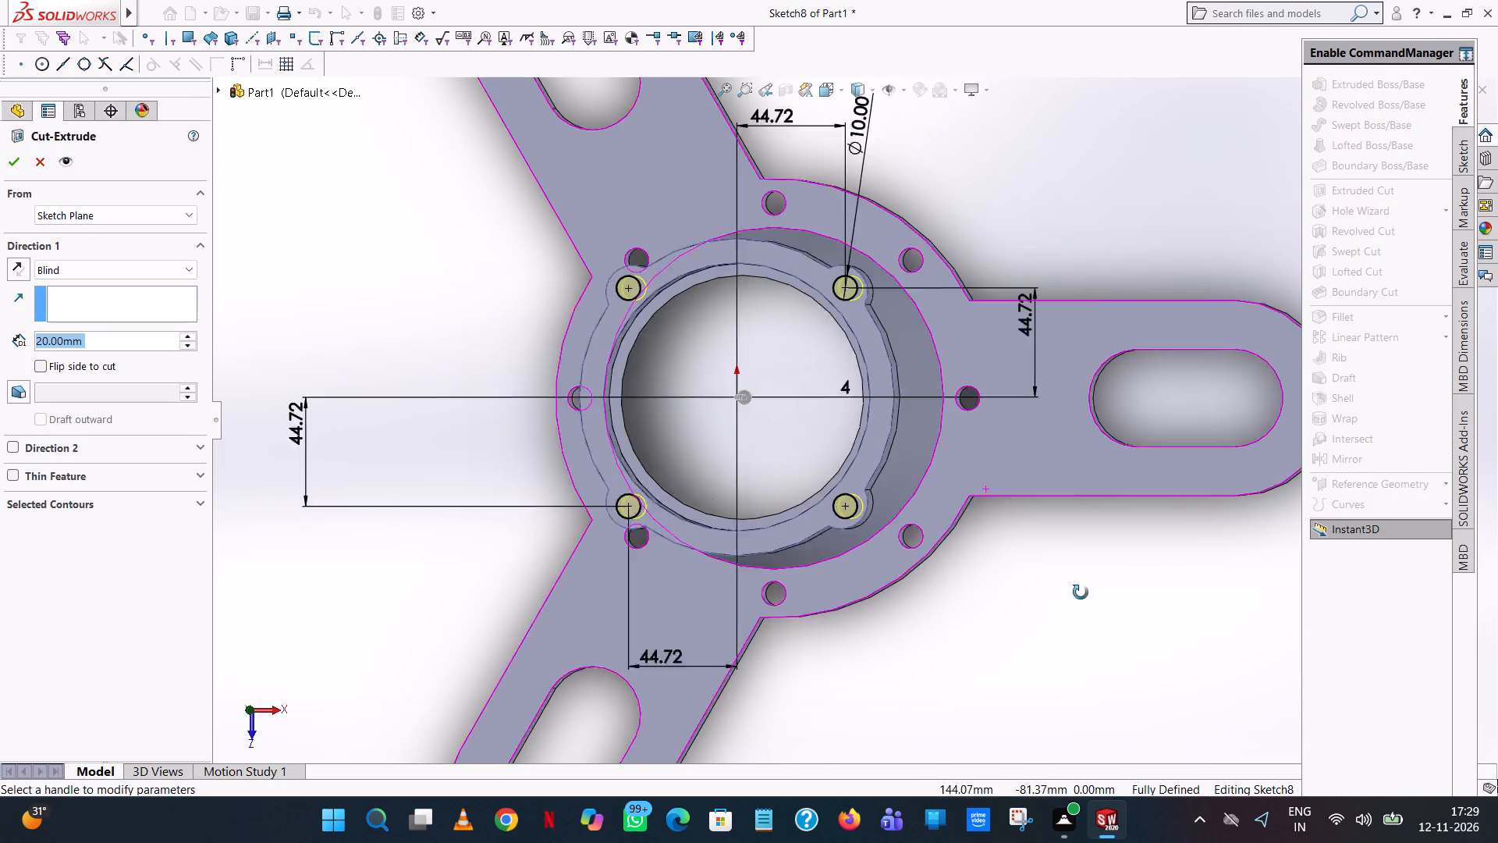
middle_click_drag(1081, 592, 967, 220)
left_click_drag(762, 524, 764, 541)
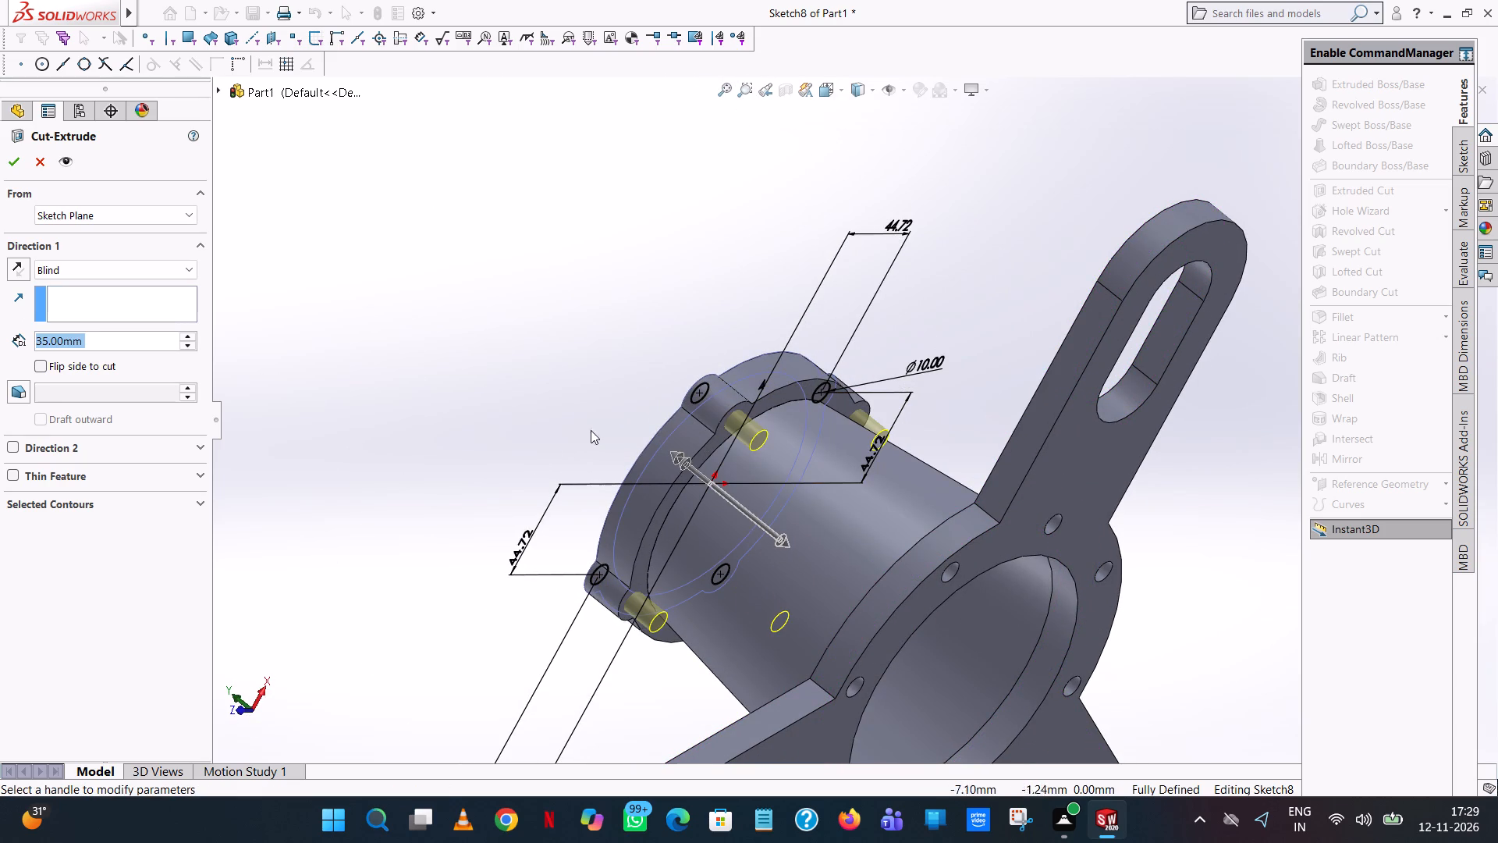
left_click(11, 167)
left_click(360, 217)
Examine the model from several sides, including the boss holes, tapered tube and slotted arms.
middle_click_drag(364, 237, 481, 437)
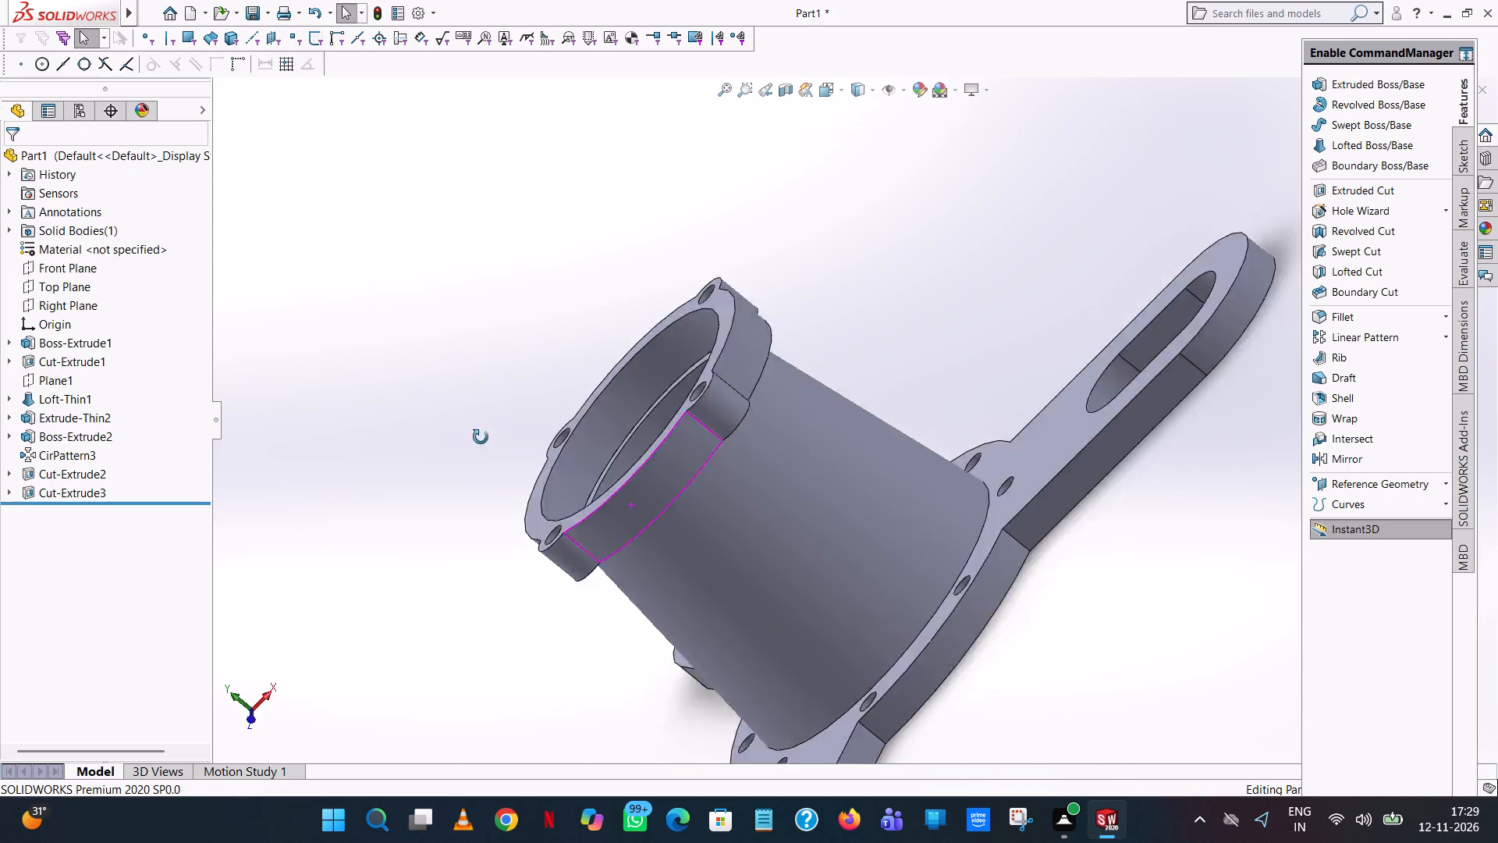
middle_click_drag(481, 437, 523, 498)
scroll(473, 425, "up", 1)
scroll(595, 331, "up", 1)
middle_click_drag(596, 331, 687, 508)
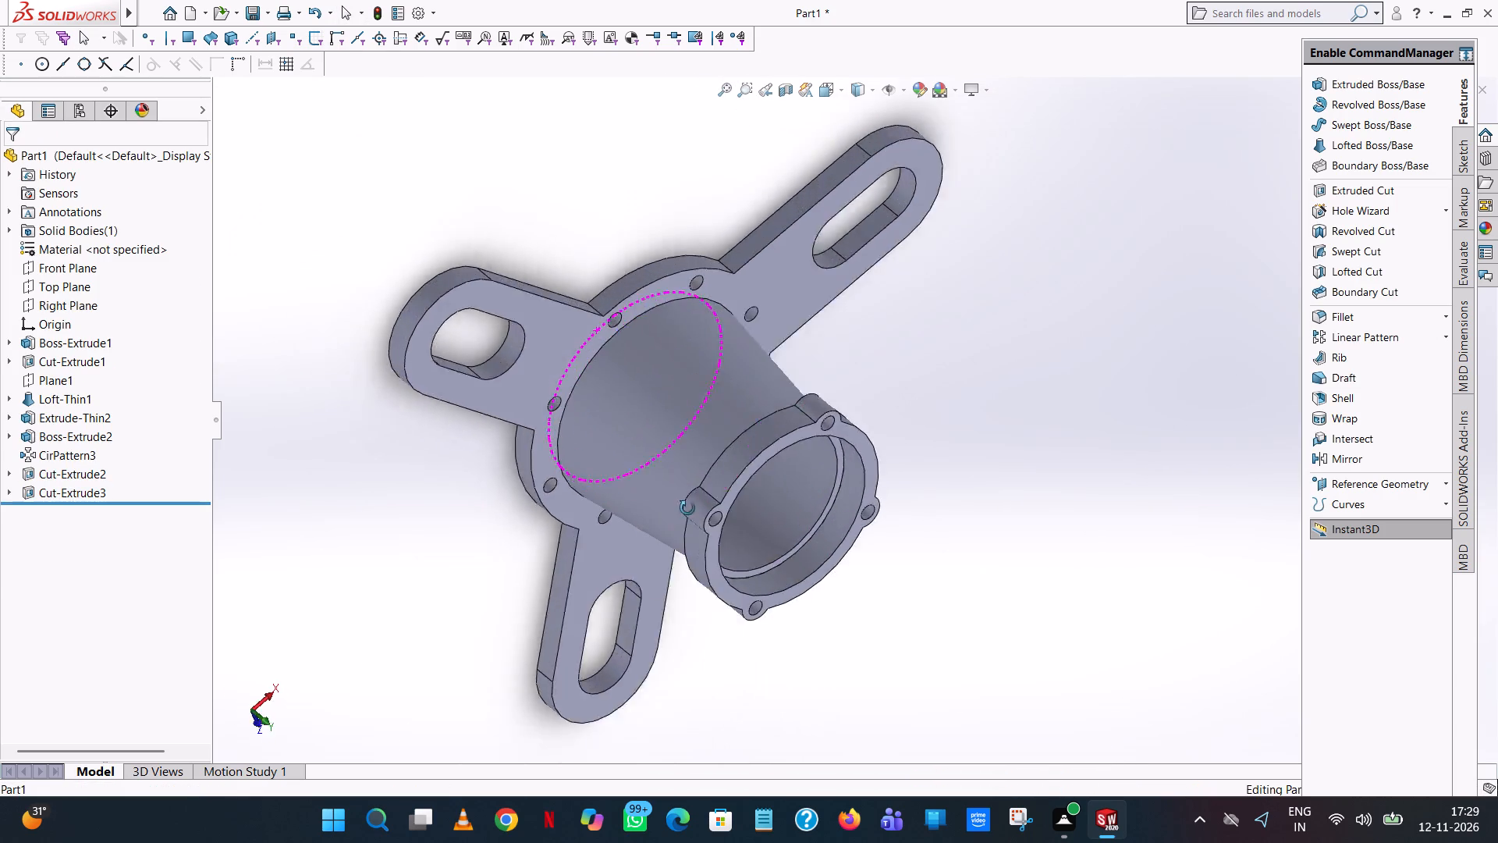
middle_click_drag(687, 508, 605, 432)
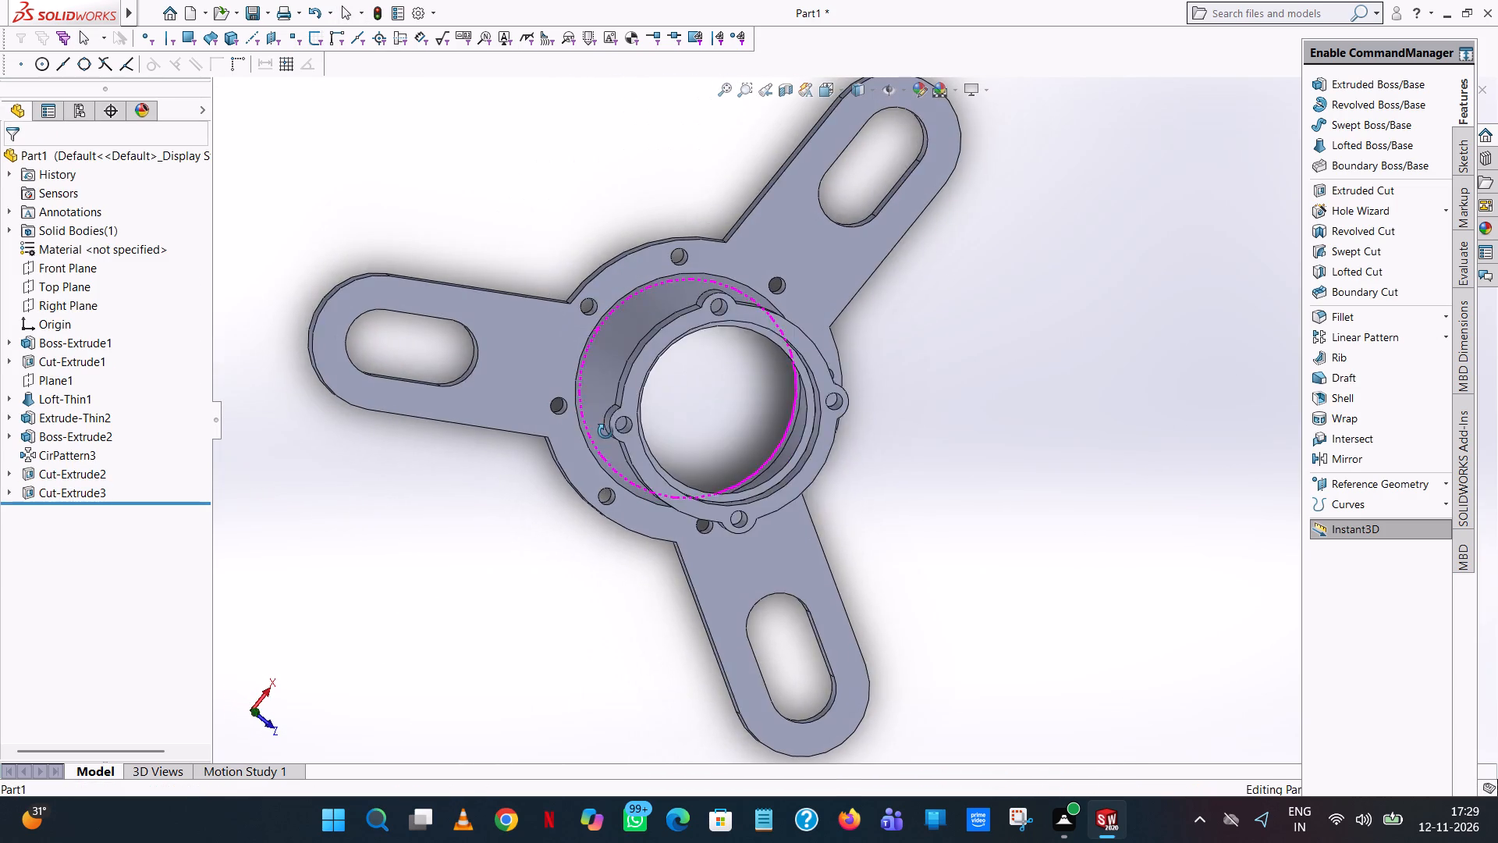
middle_click_drag(605, 432, 573, 397)
scroll(573, 397, "up", 4)
middle_click_drag(578, 399, 582, 404)
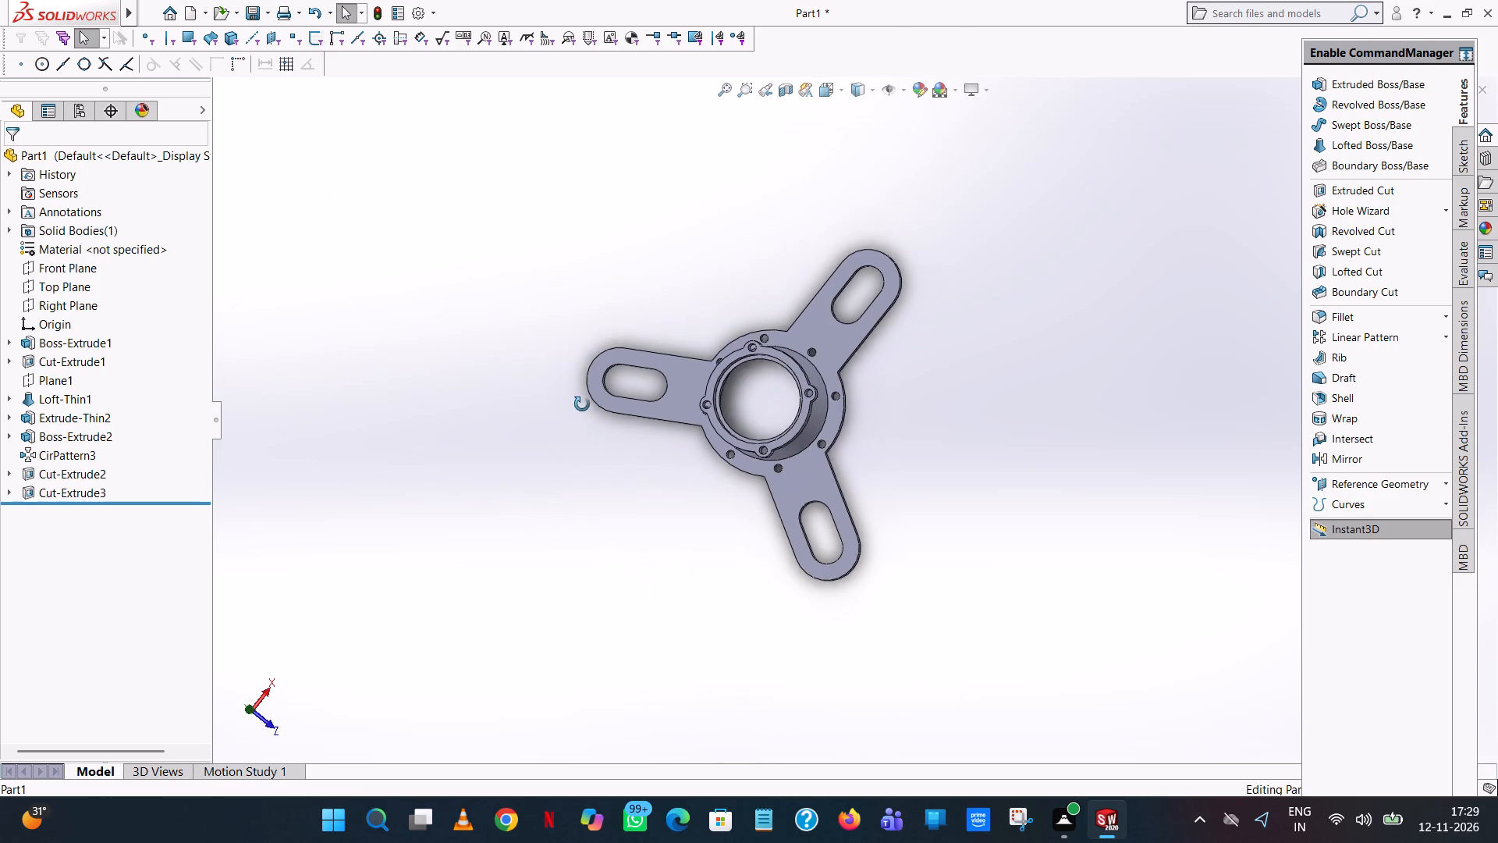
middle_click_drag(582, 404, 591, 379)
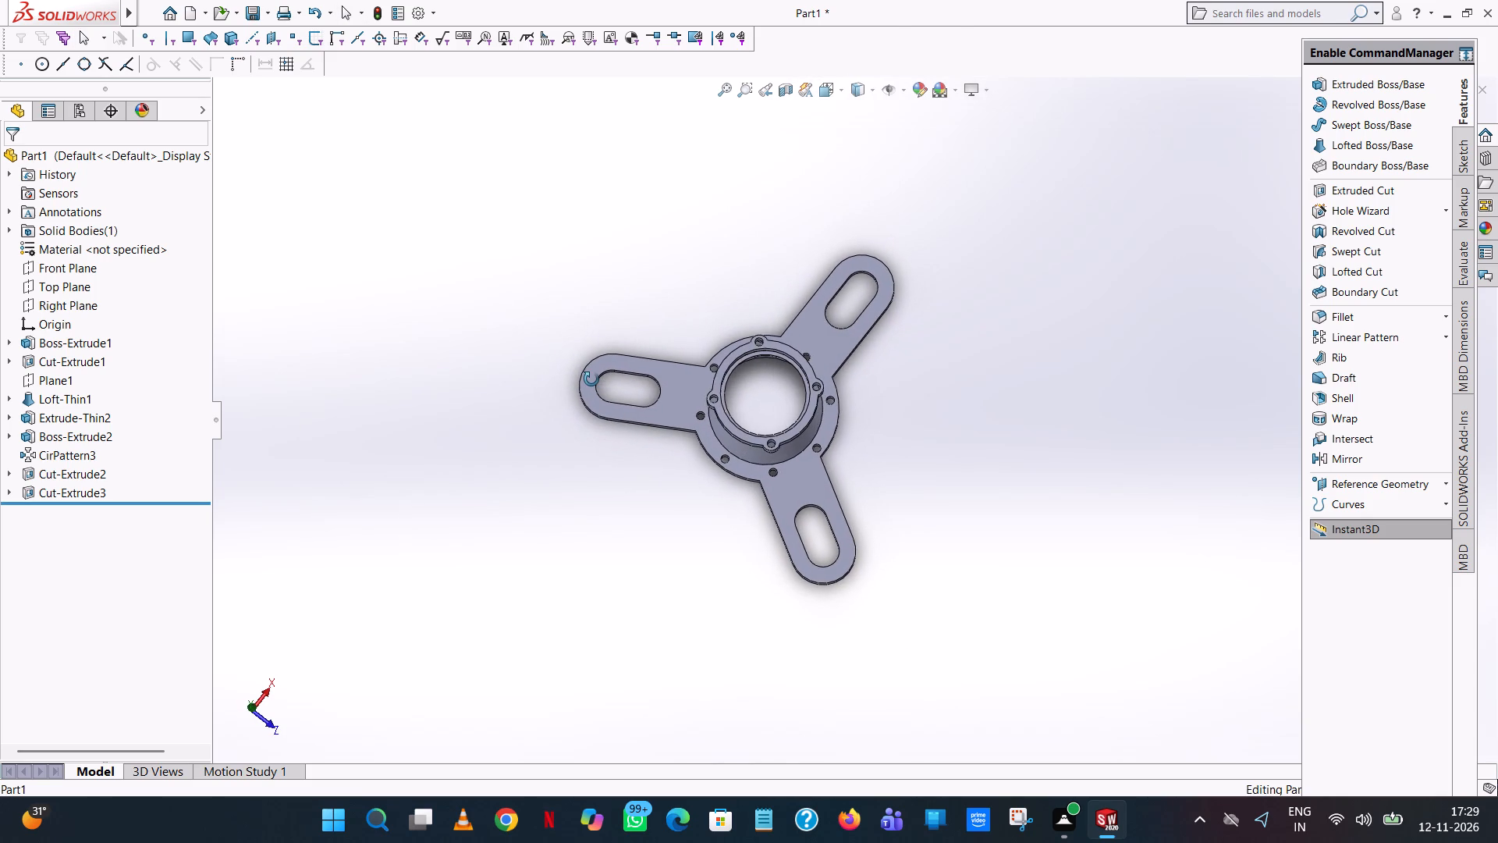
middle_click_drag(591, 379, 966, 640)
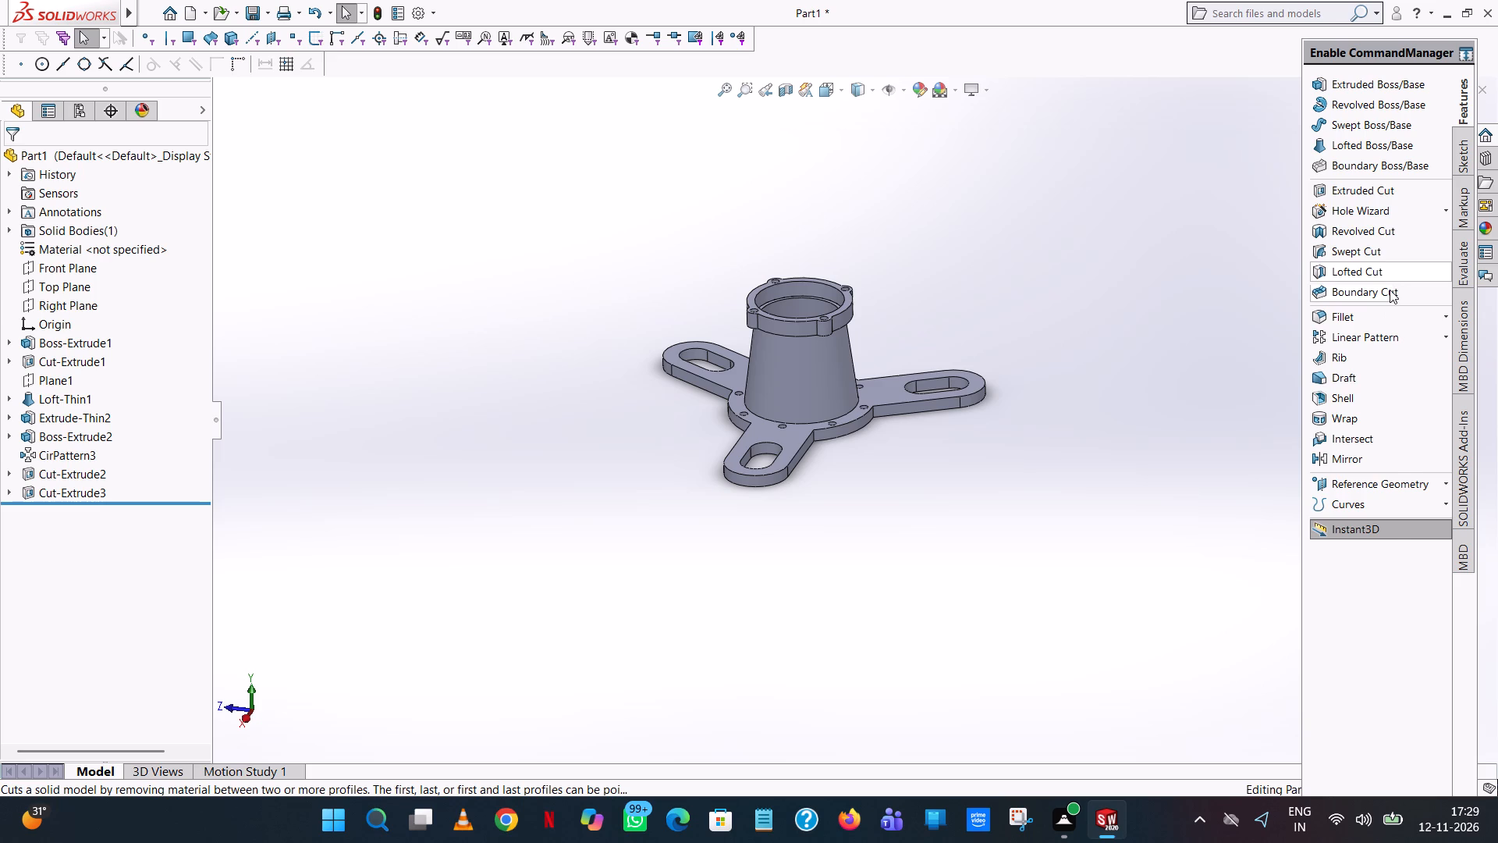
Change the colour of the whole part to the medium grey standard swatch.
scroll(815, 371, "down", 7)
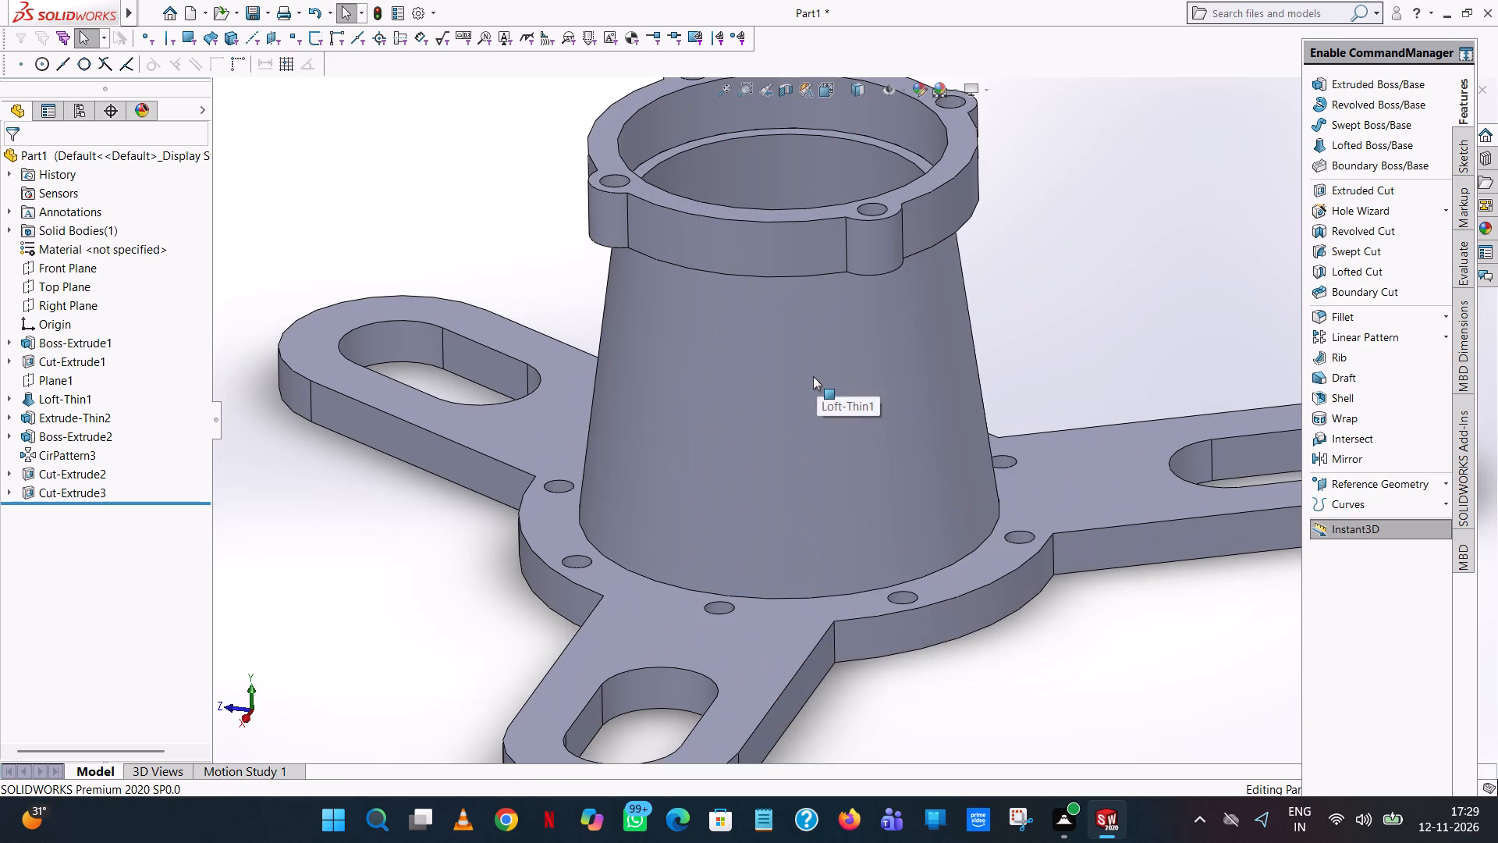
right_click(813, 376)
left_click(915, 324)
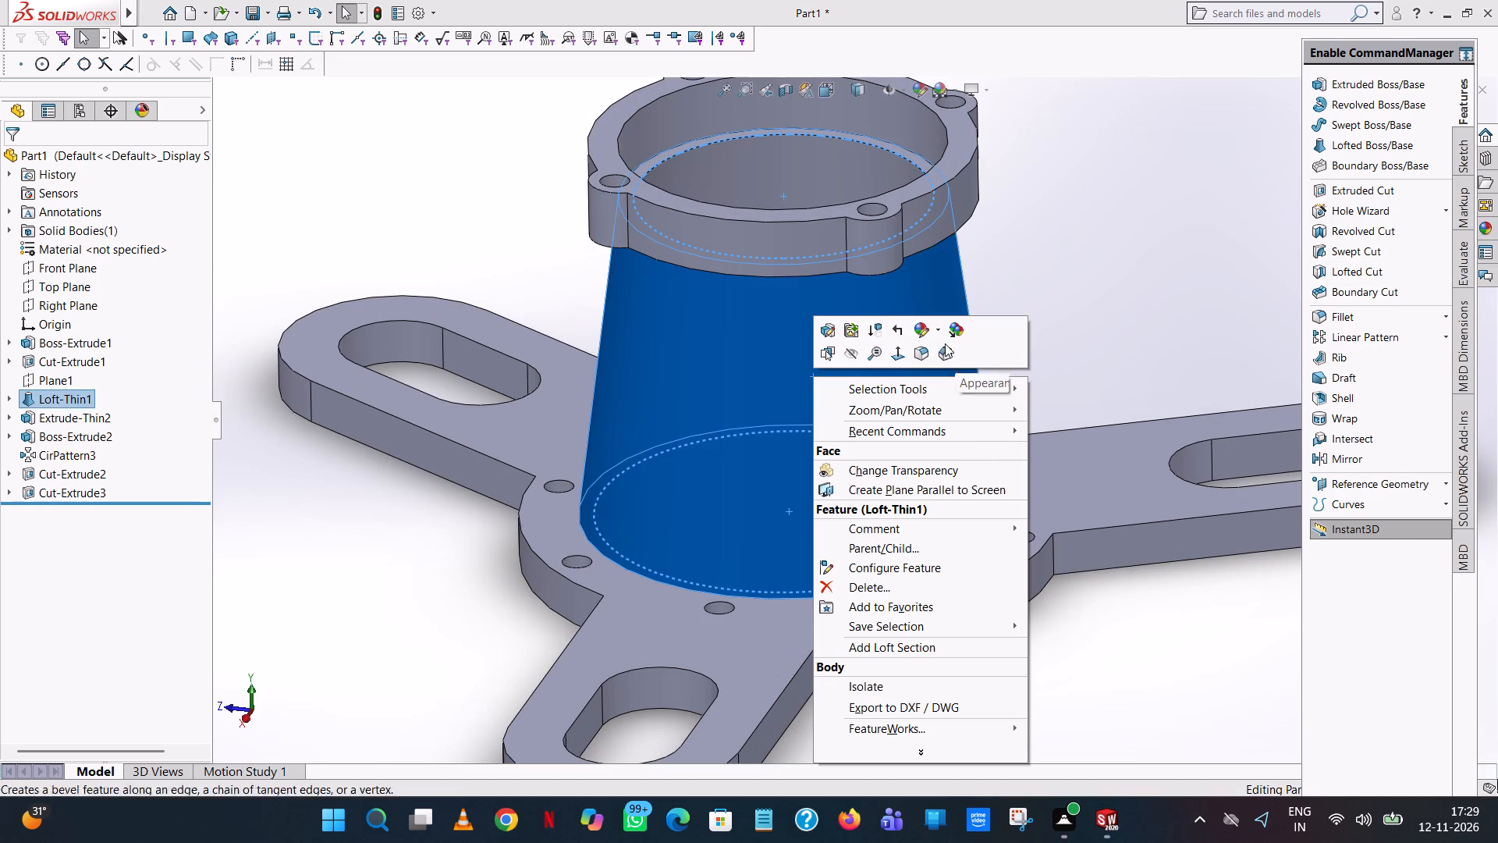
left_click(920, 324)
left_click(951, 417)
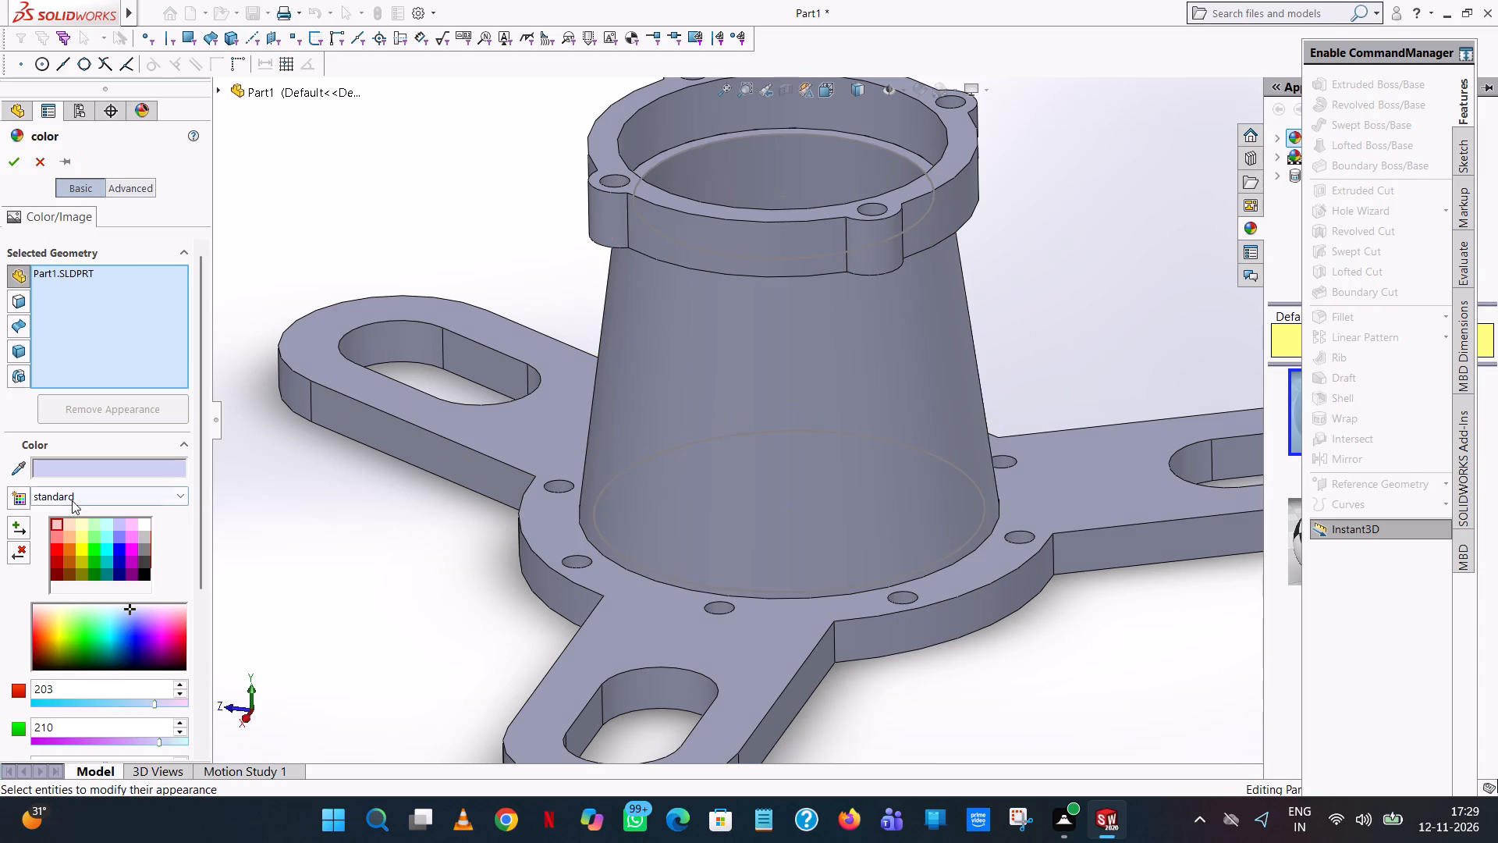
left_click(147, 546)
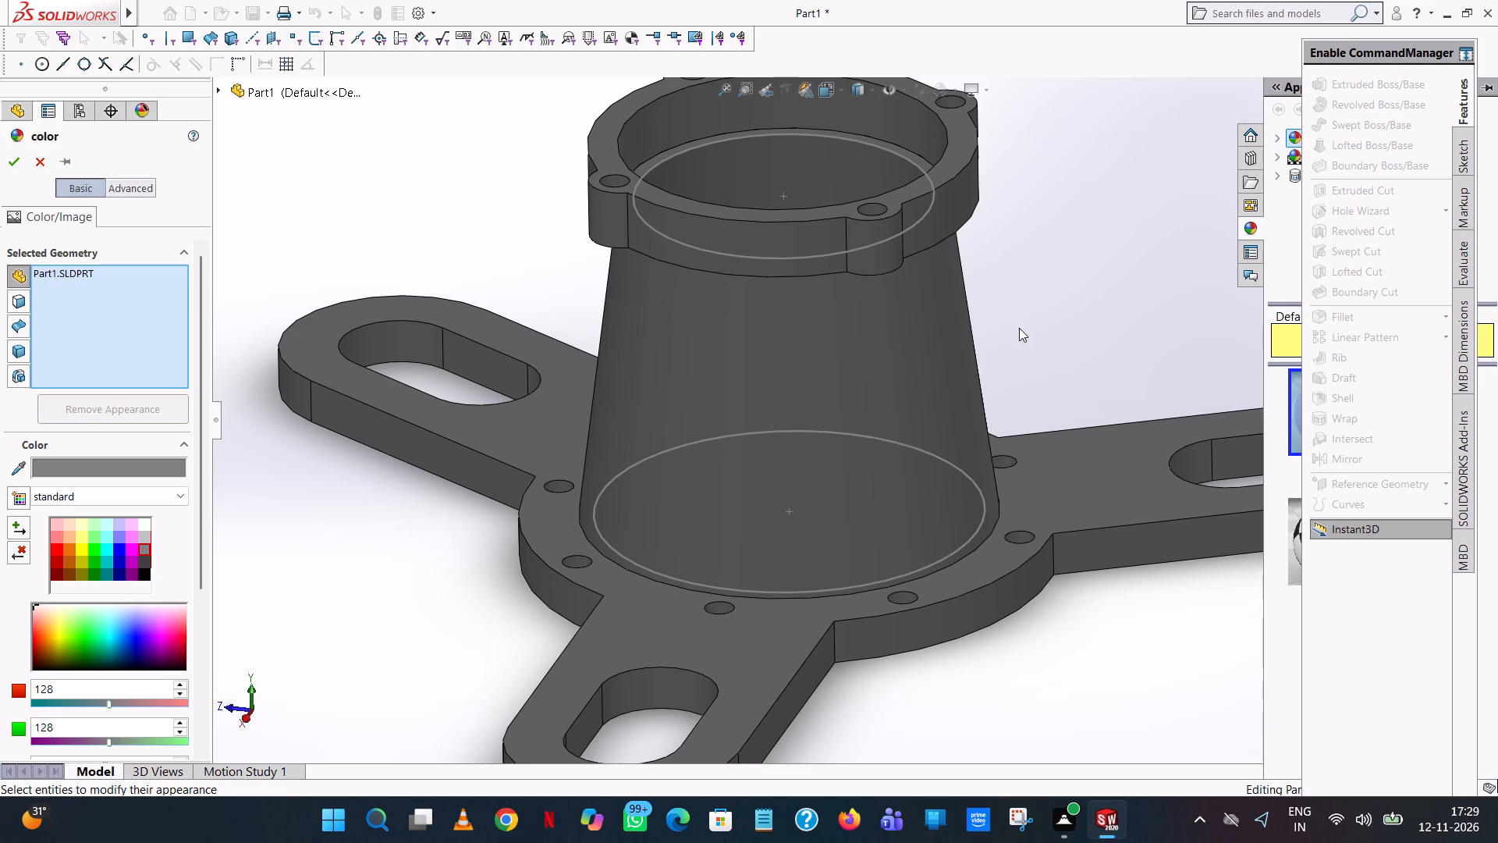
left_click(16, 165)
left_click(406, 179)
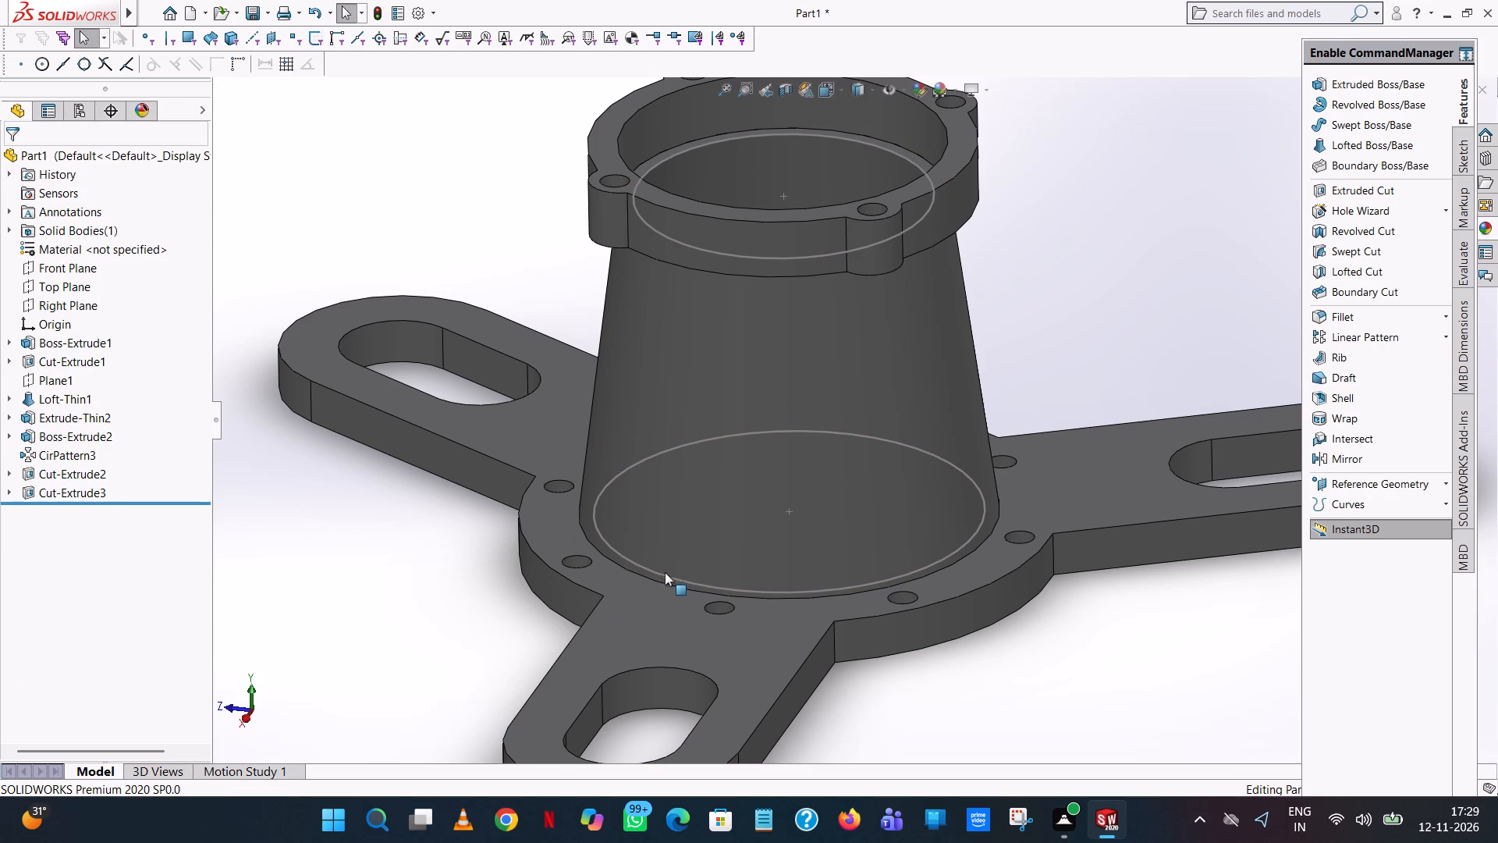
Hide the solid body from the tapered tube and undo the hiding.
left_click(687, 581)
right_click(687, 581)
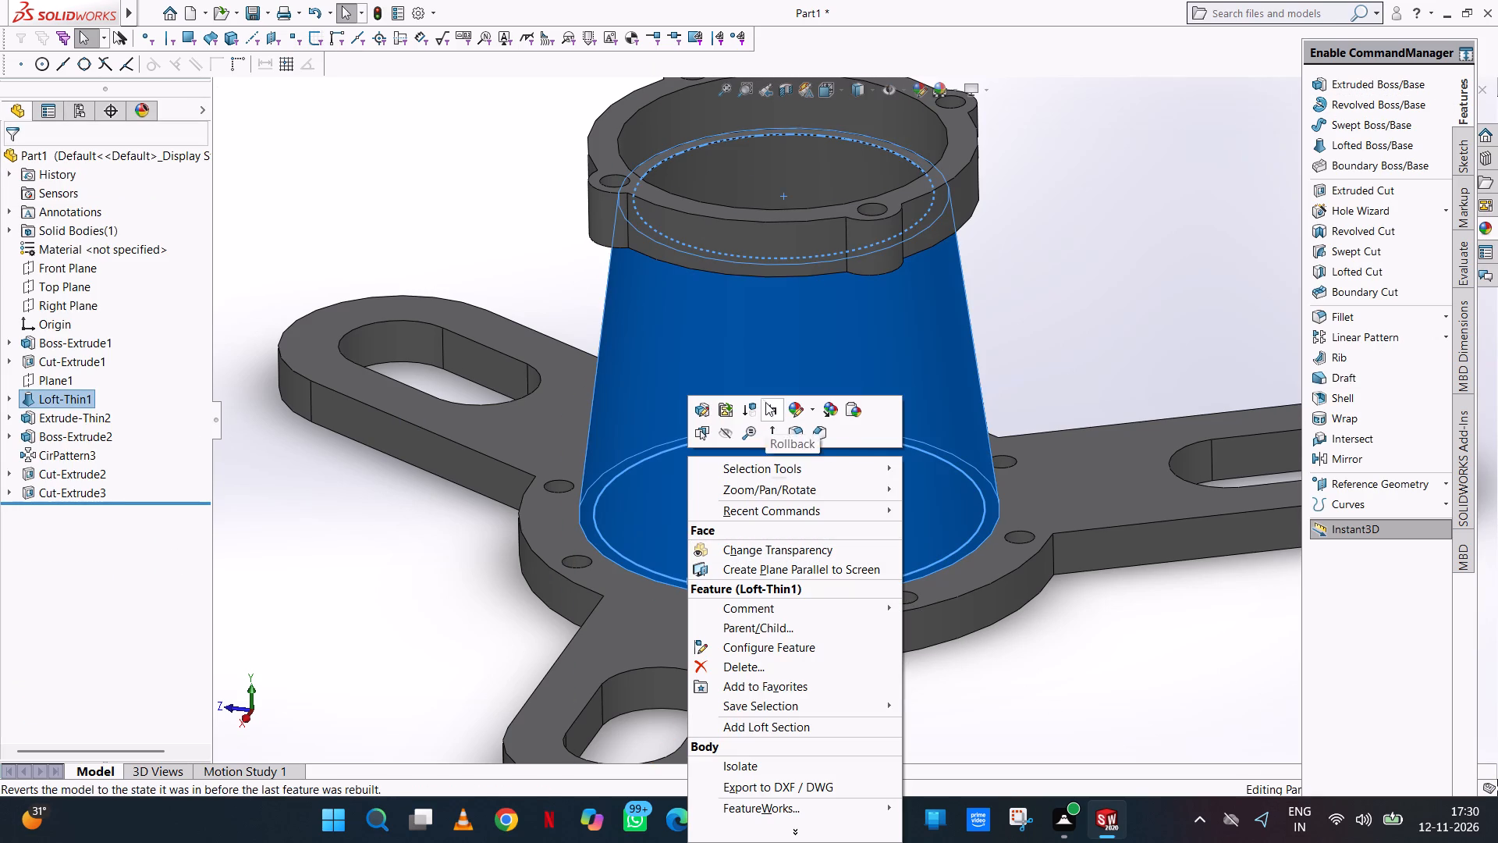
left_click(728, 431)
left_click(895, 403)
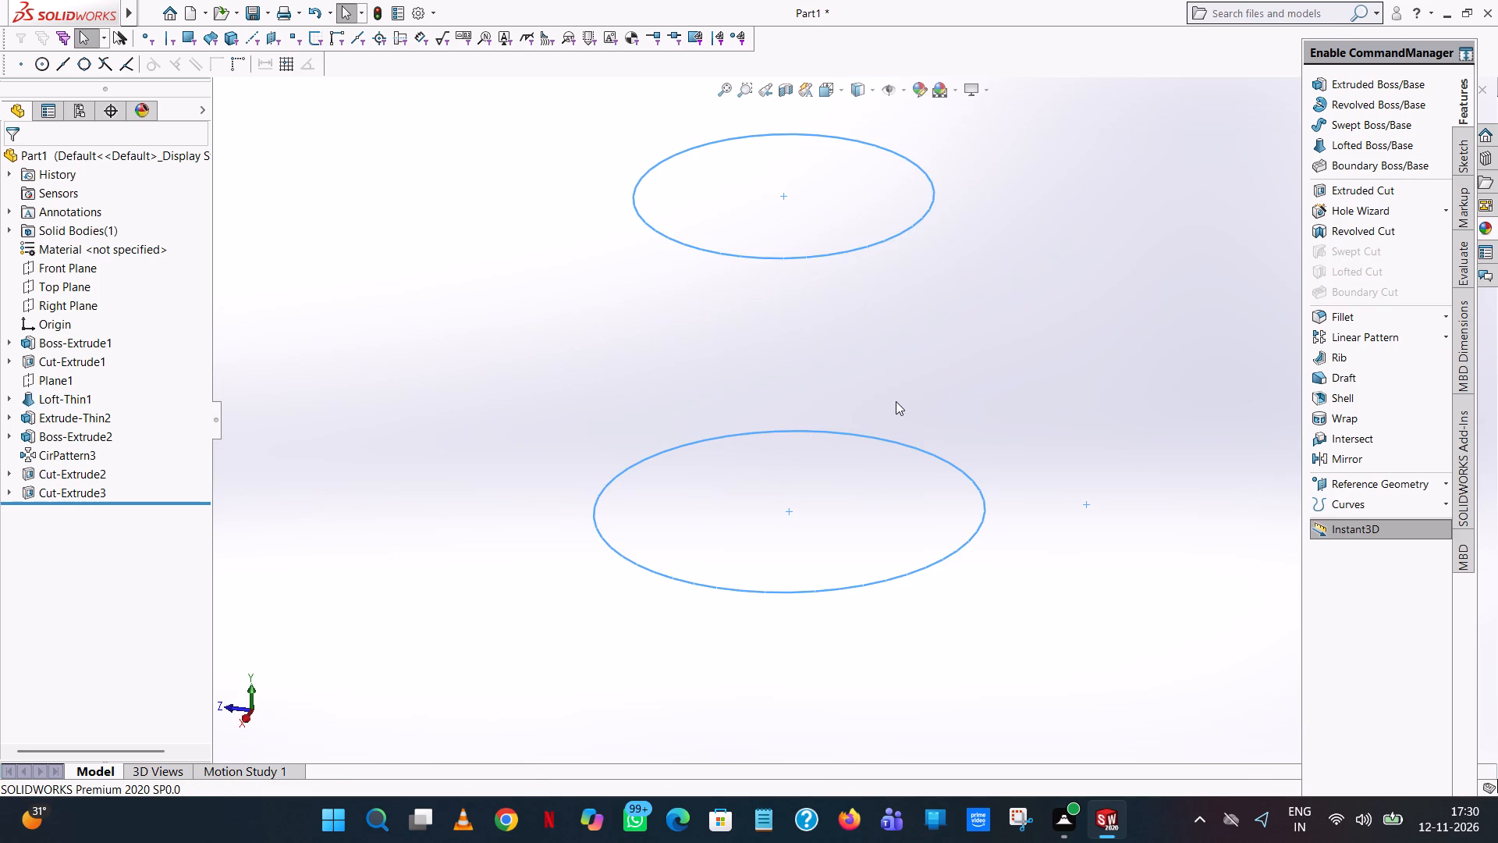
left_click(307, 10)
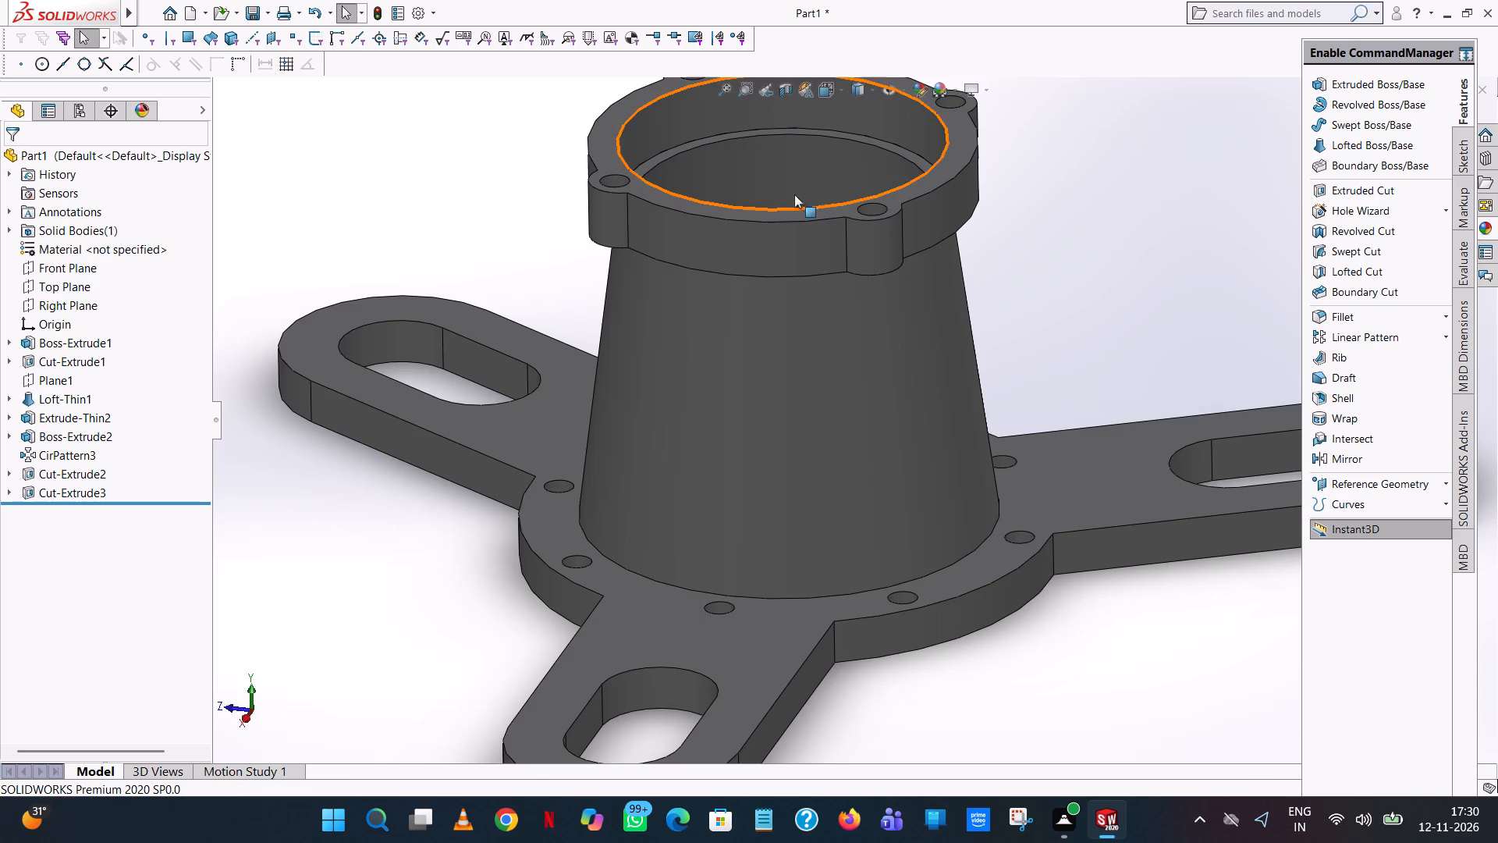
Start a face colour with the white standard swatch on the tapered tube's inner face and the base plate's central bore face.
middle_click_drag(979, 195, 953, 143)
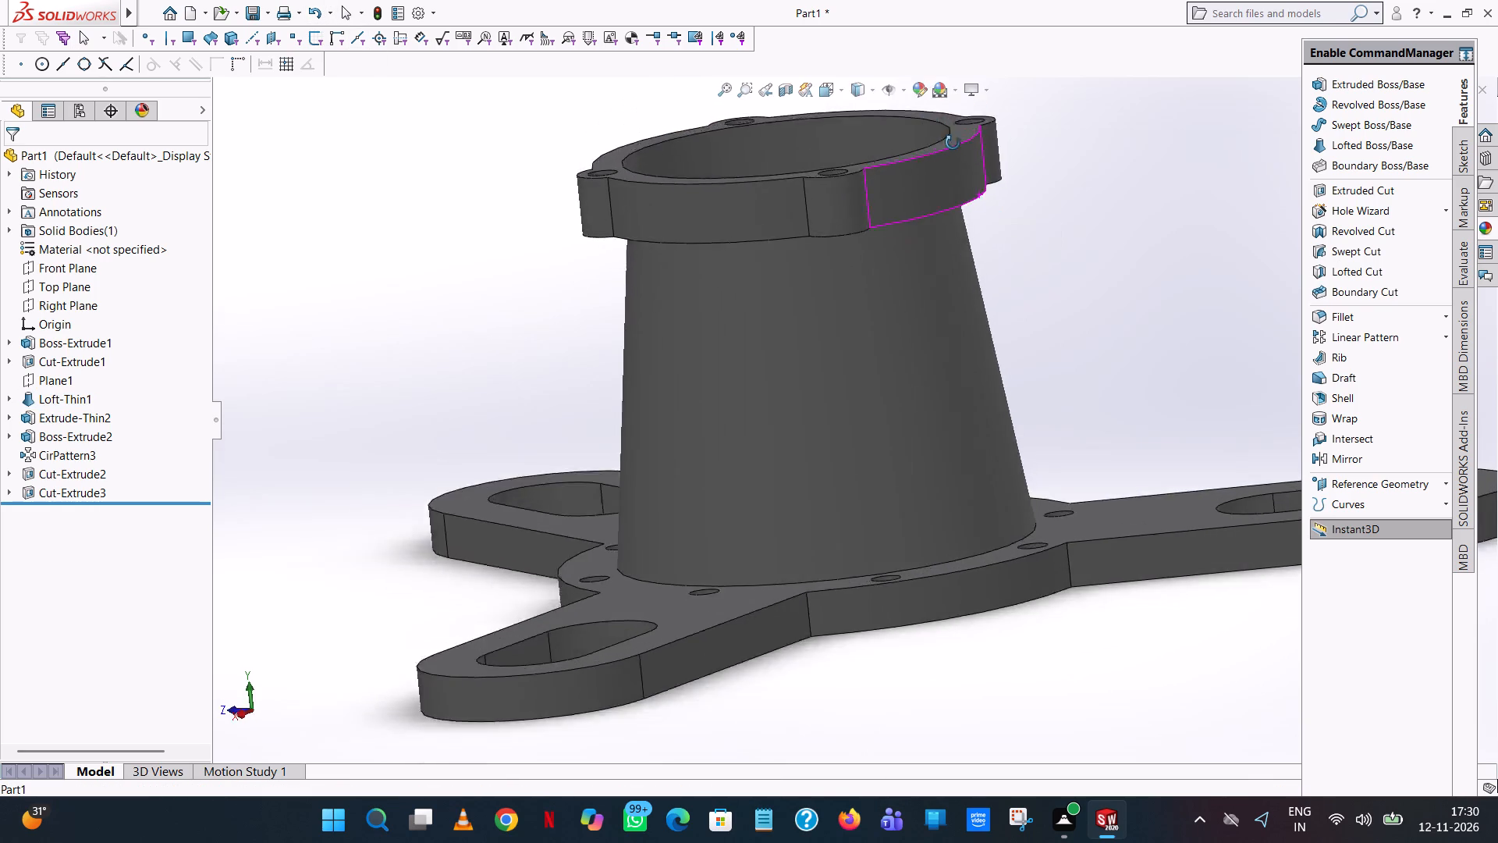
middle_click_drag(953, 143, 980, 338)
left_click(784, 144)
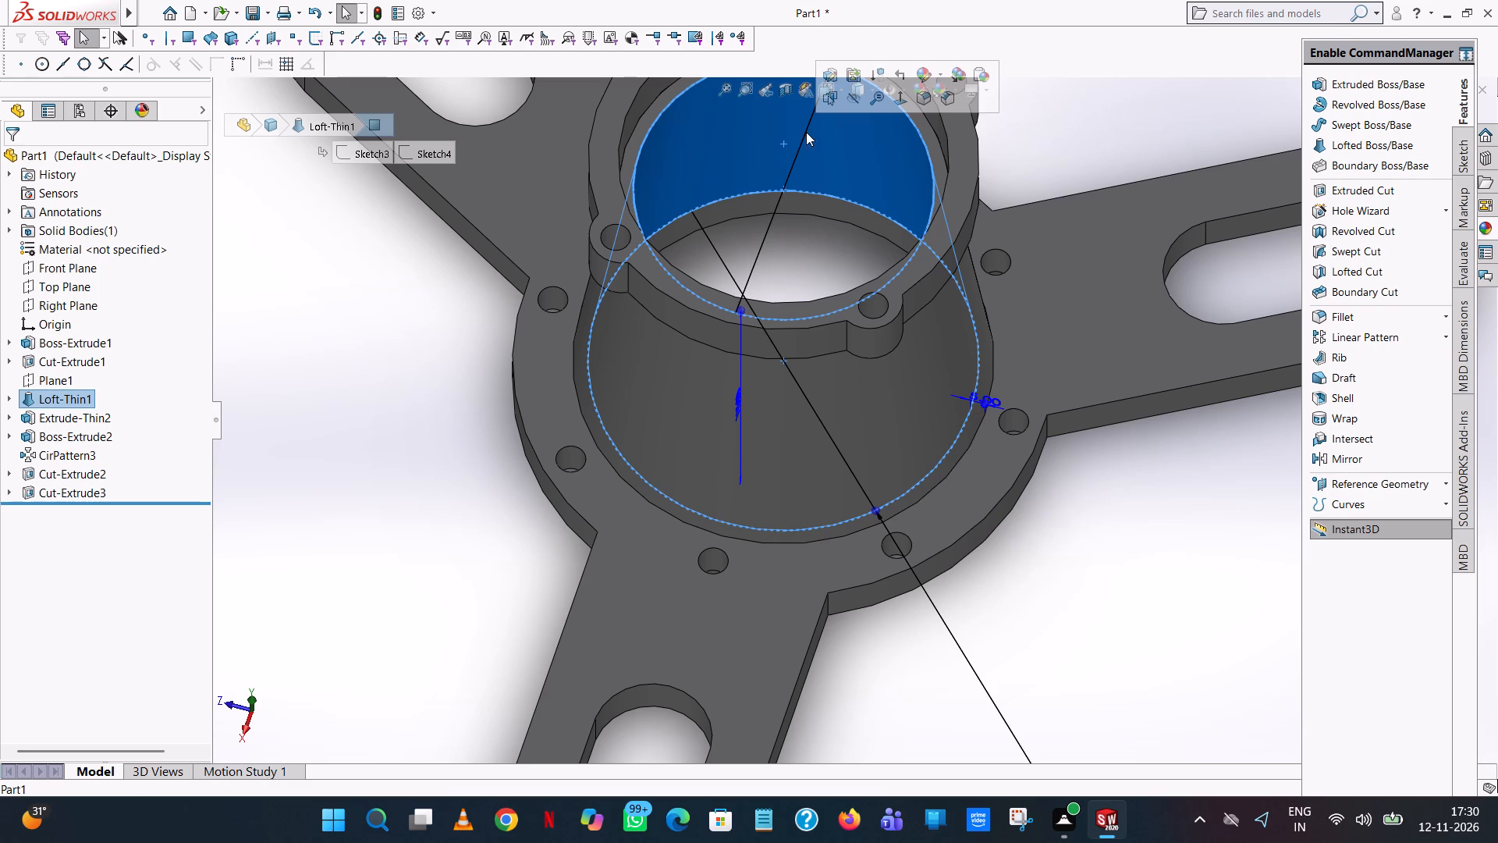
left_click(919, 73)
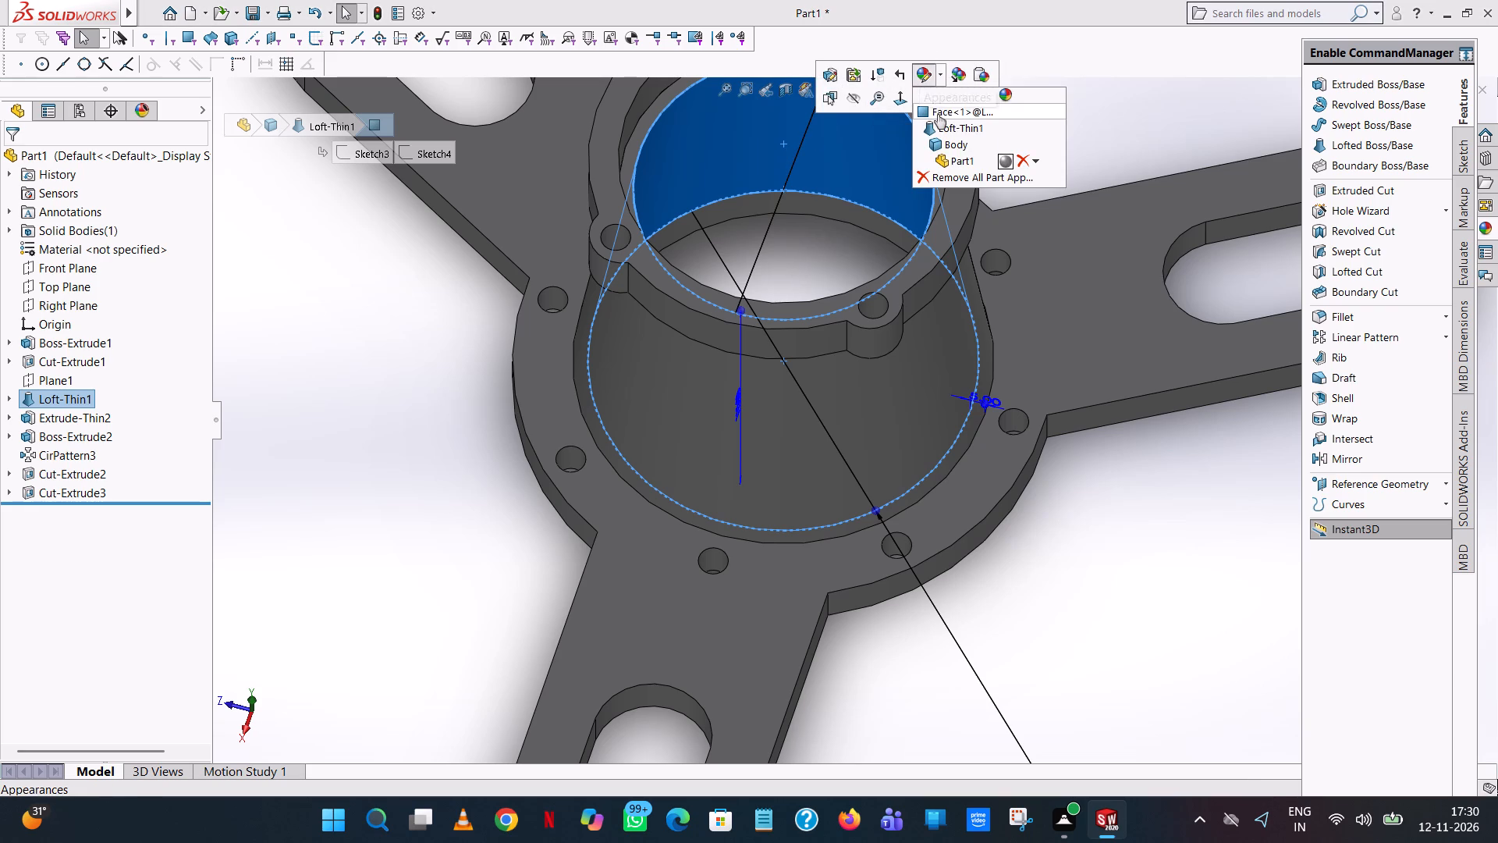
left_click(938, 114)
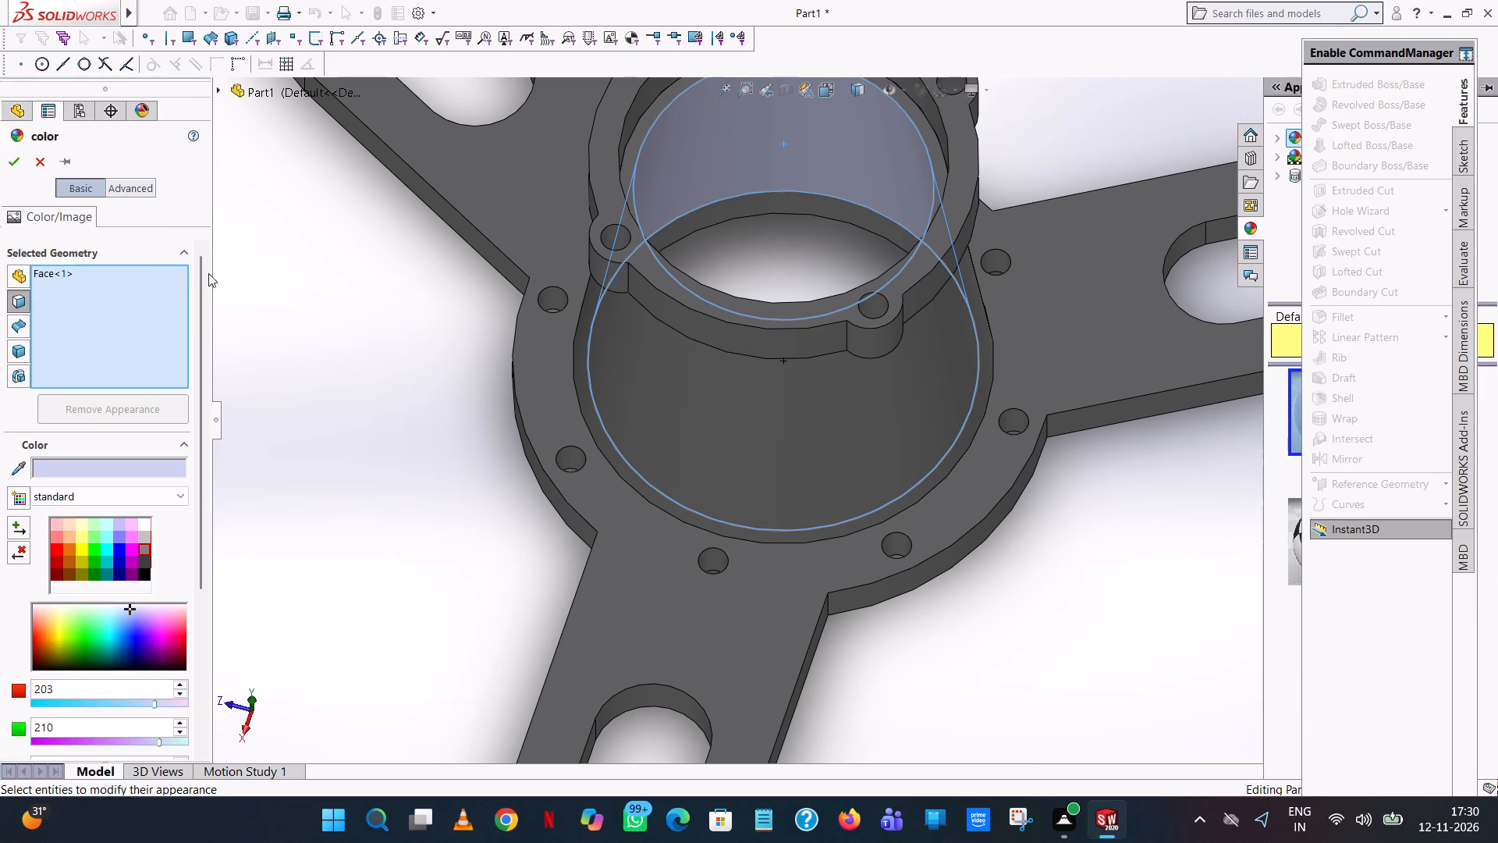
left_click(146, 526)
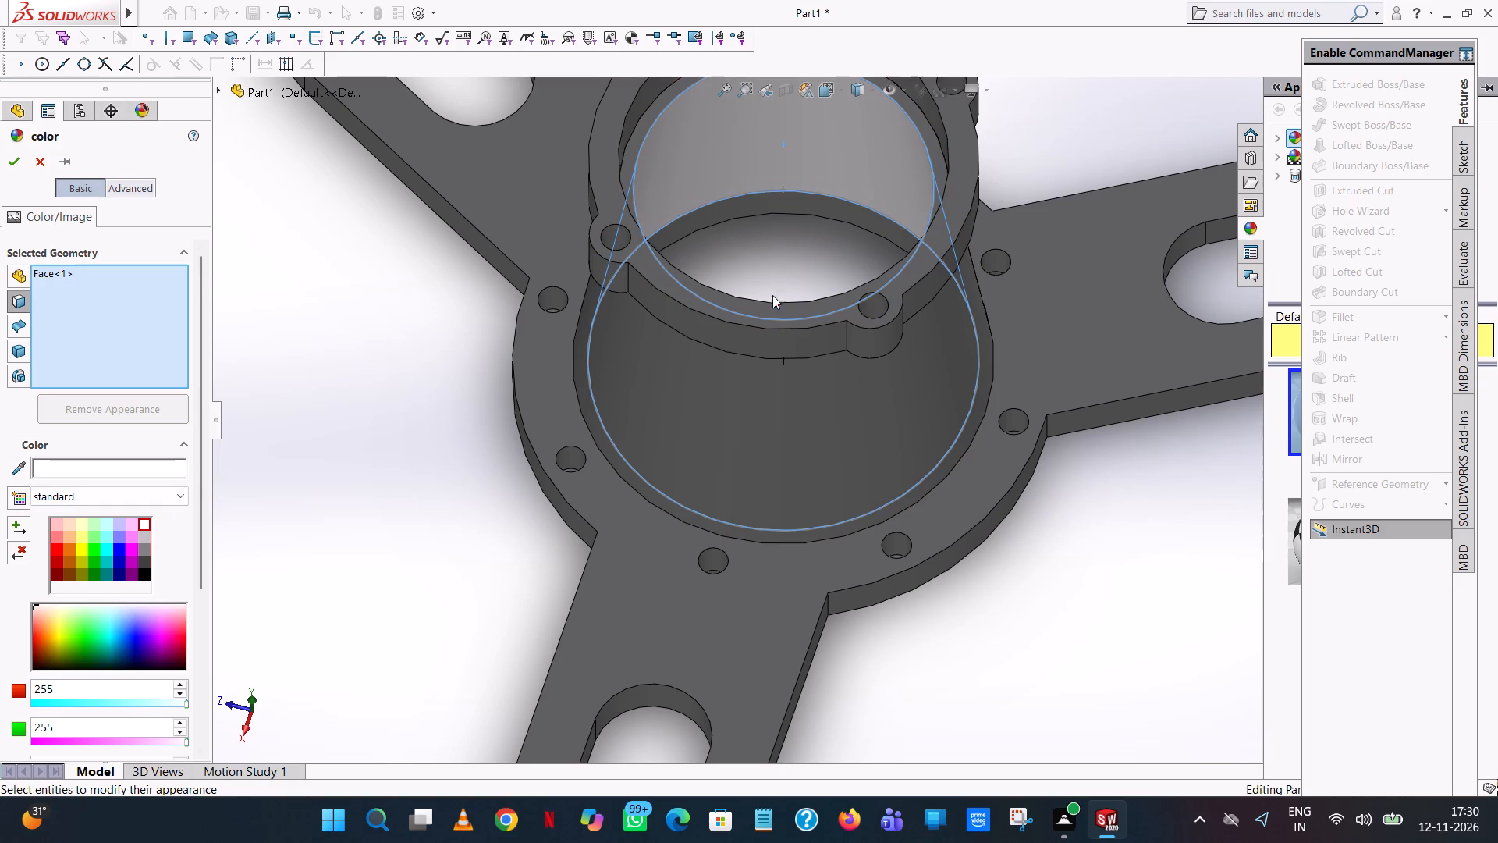
left_click(802, 202)
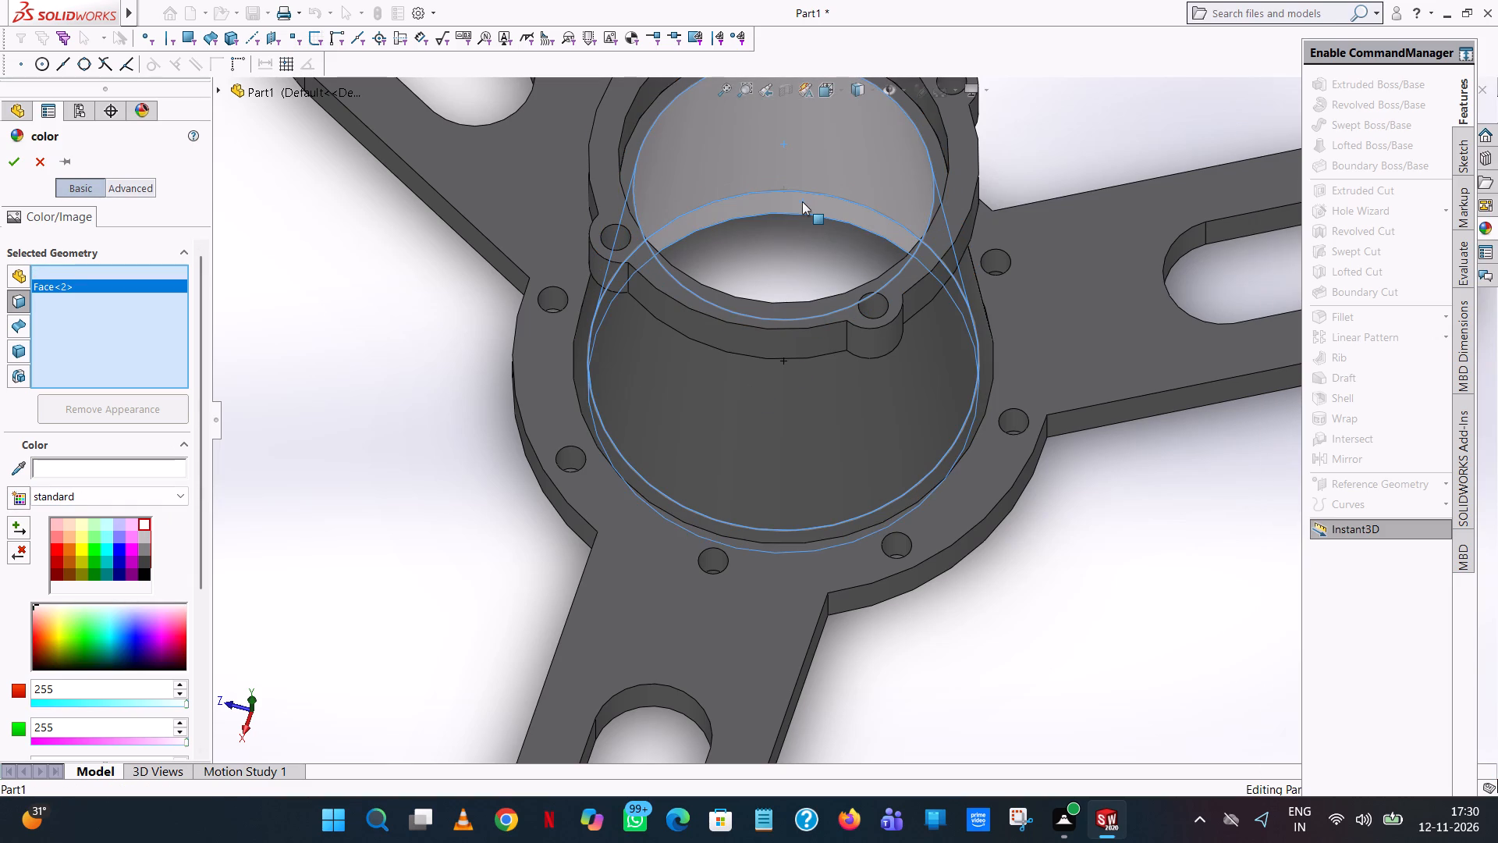
Add the four inner faces of the slot in the arm on the negative Z side to the white face colour.
scroll(802, 201, "up", 1)
middle_click_drag(802, 201, 776, 249)
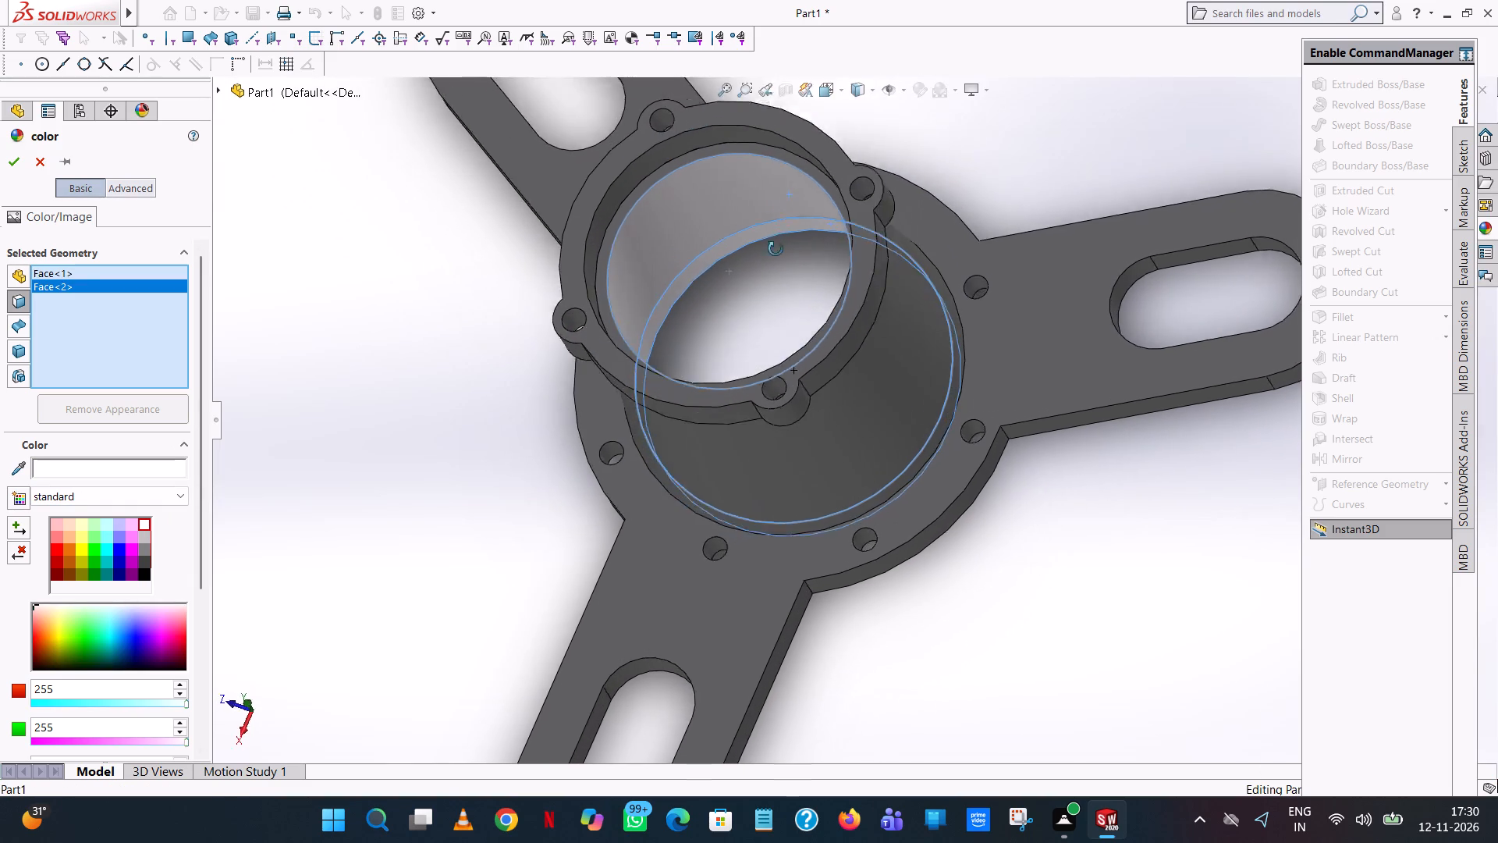
middle_click_drag(776, 249, 980, 488)
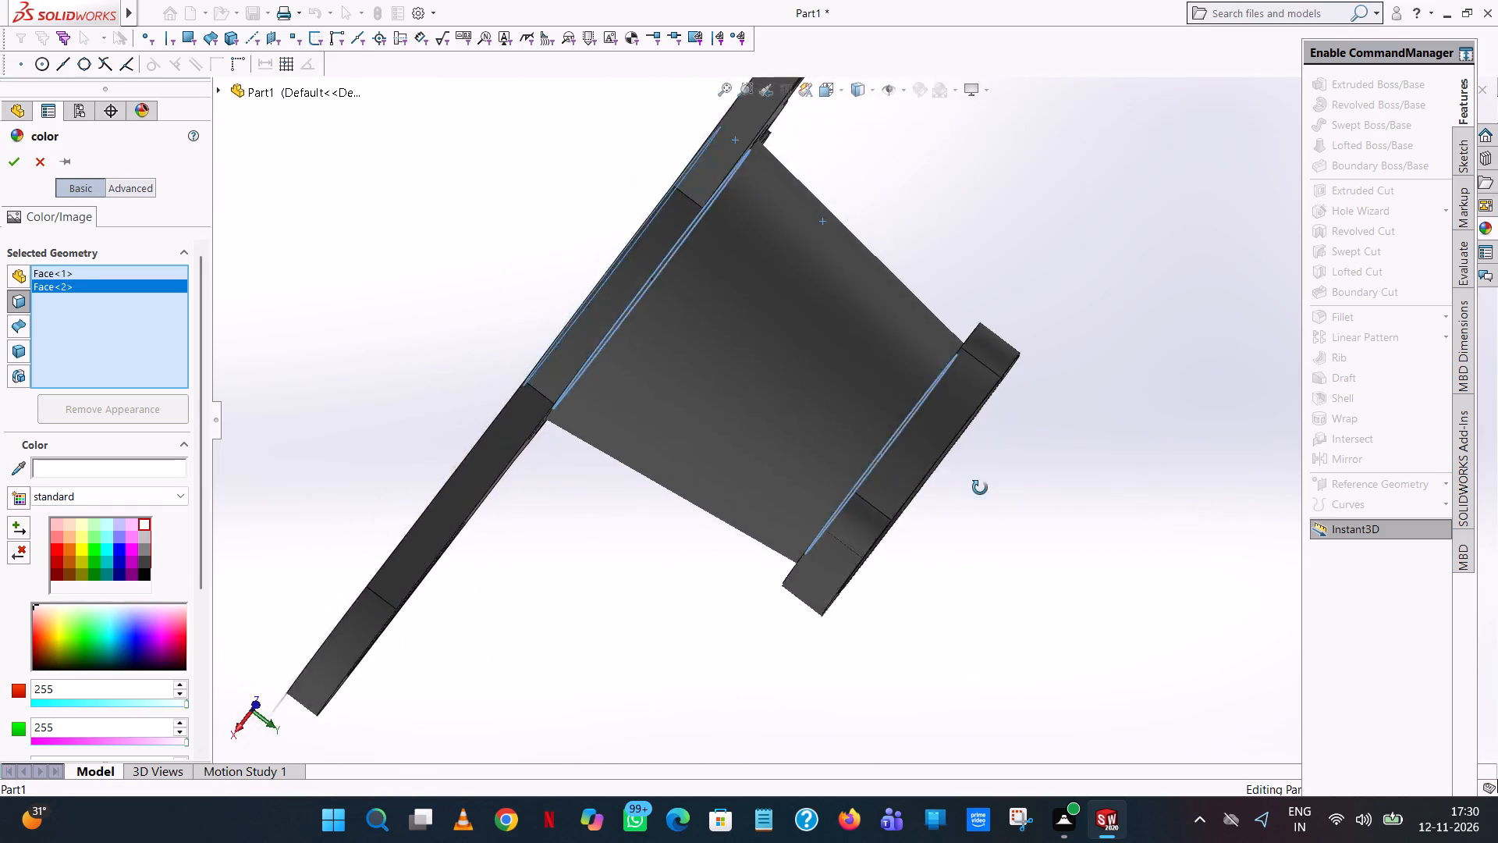
middle_click_drag(980, 488, 1259, 662)
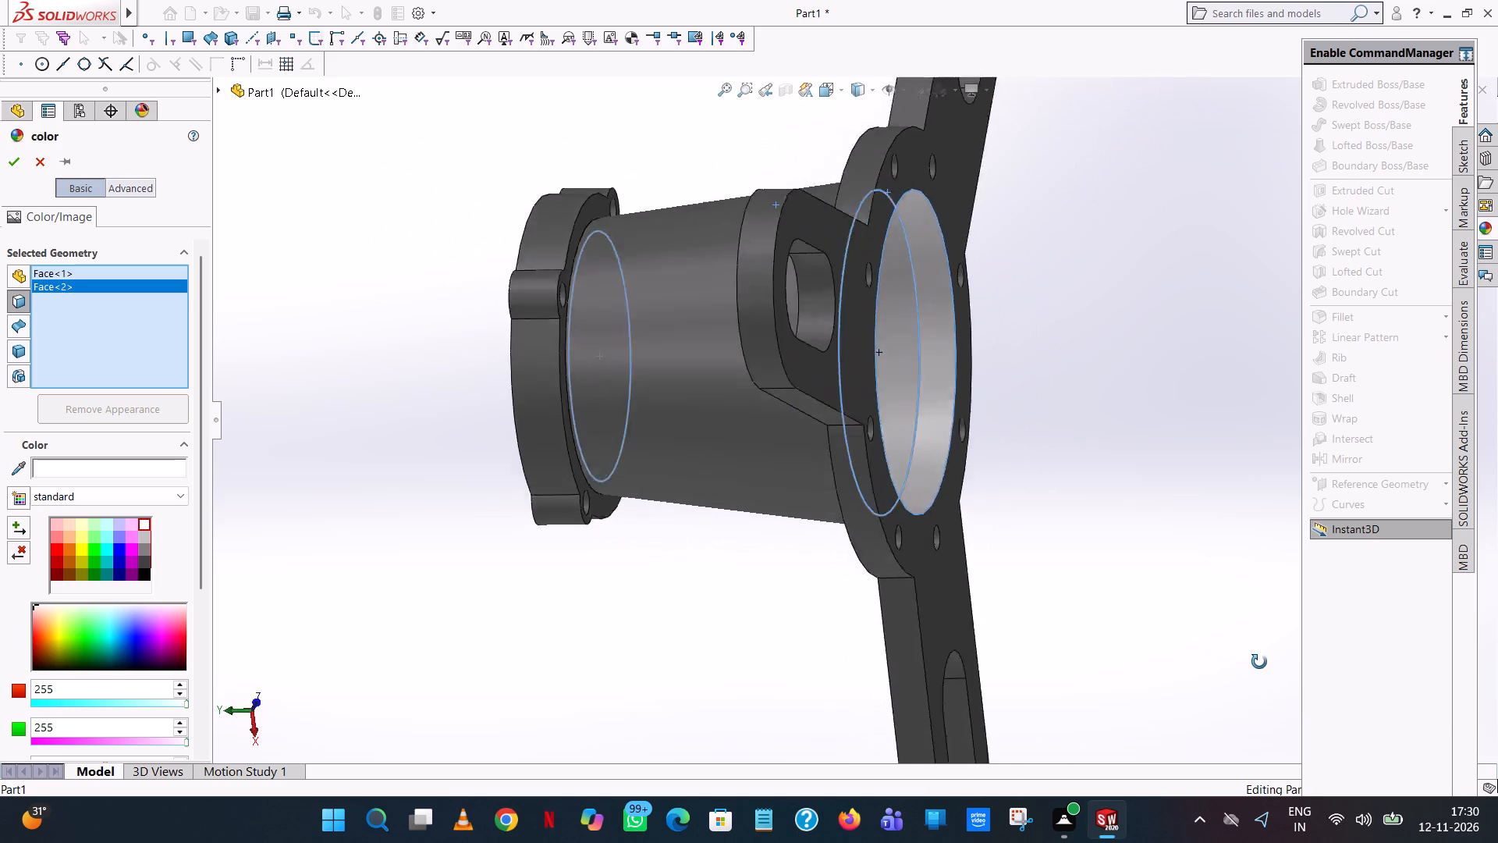
middle_click_drag(1259, 662, 1276, 666)
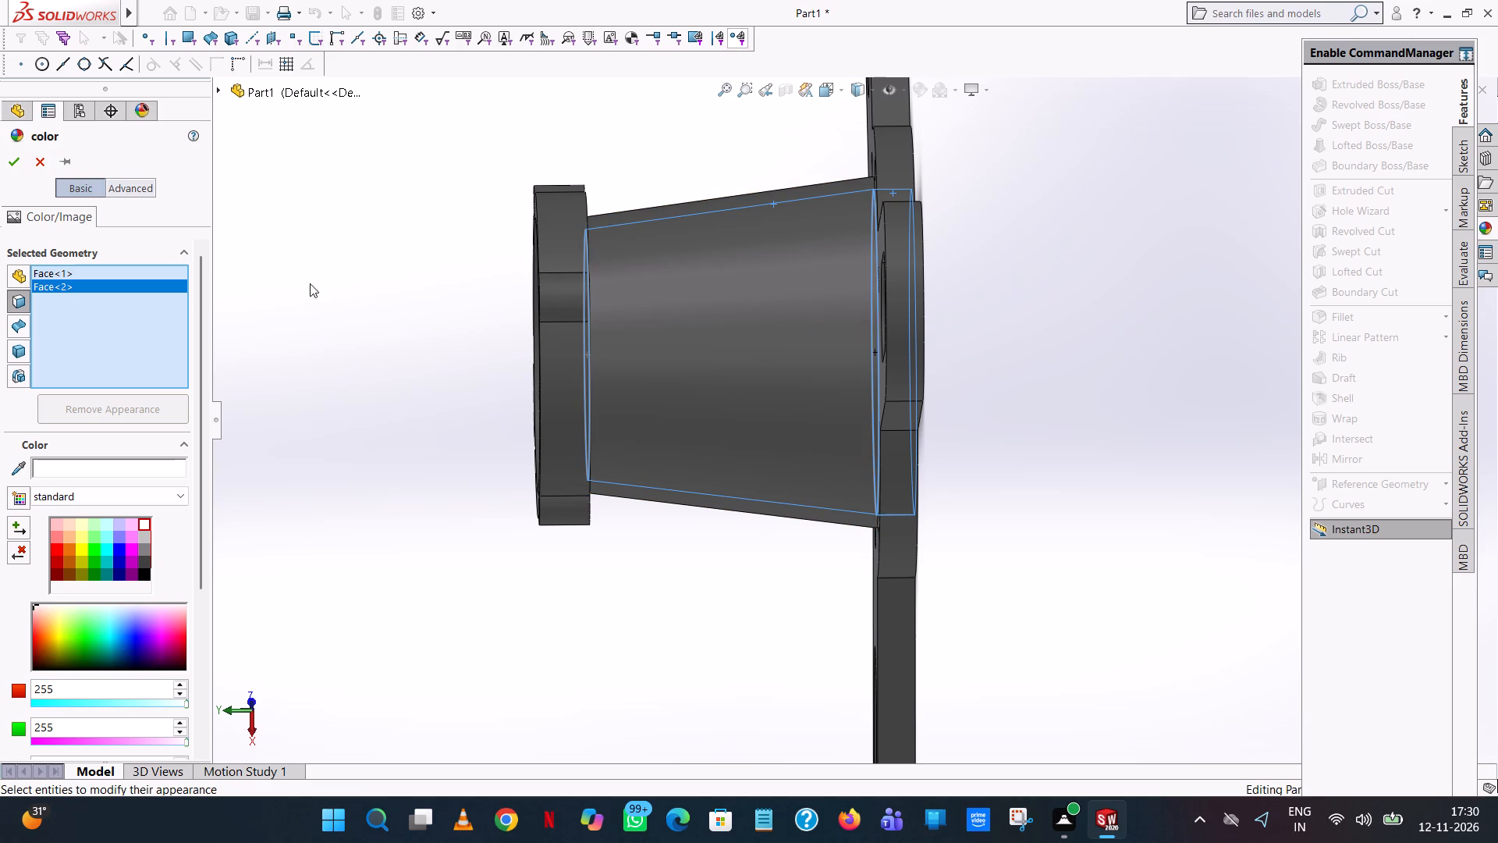
scroll(500, 311, "up", 1)
middle_click_drag(501, 311, 633, 243)
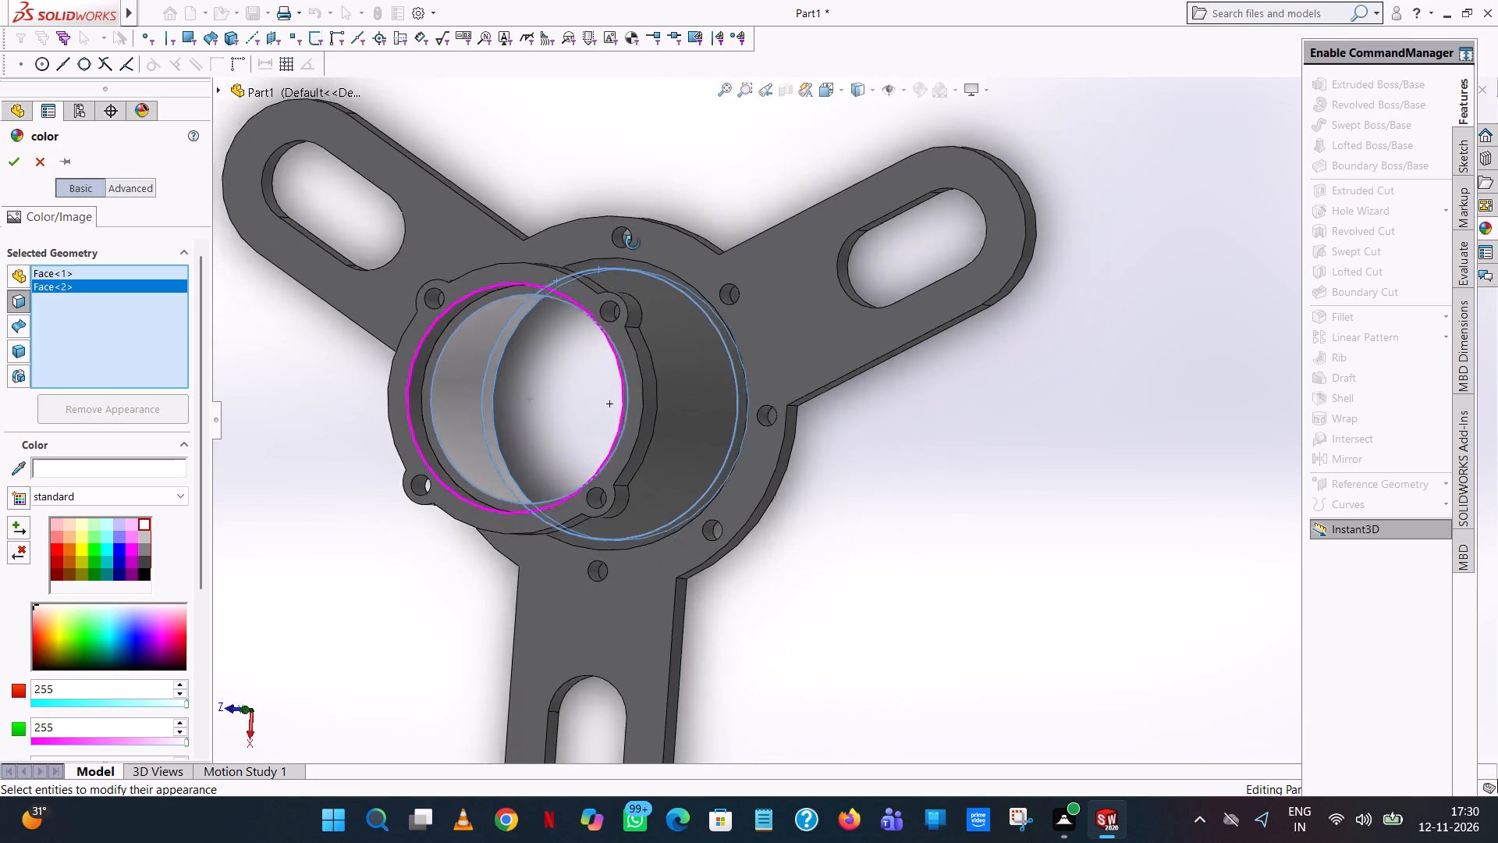
middle_click_drag(633, 243, 659, 232)
scroll(830, 240, "down", 8)
middle_click_drag(836, 245, 840, 215)
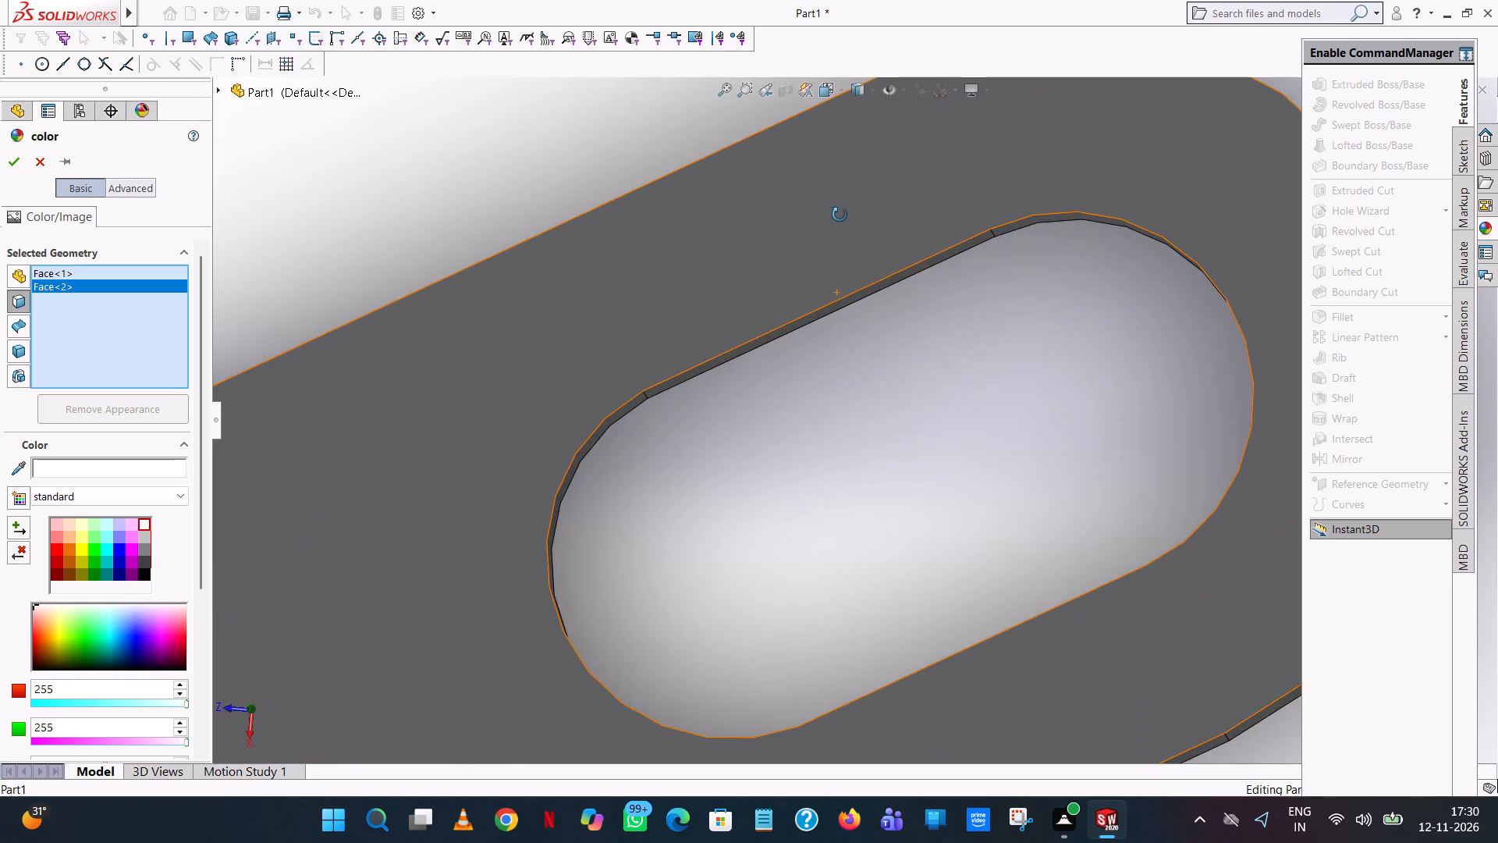
middle_click_drag(840, 215, 841, 173)
scroll(847, 176, "up", 1)
left_click(893, 301)
left_click(1066, 276)
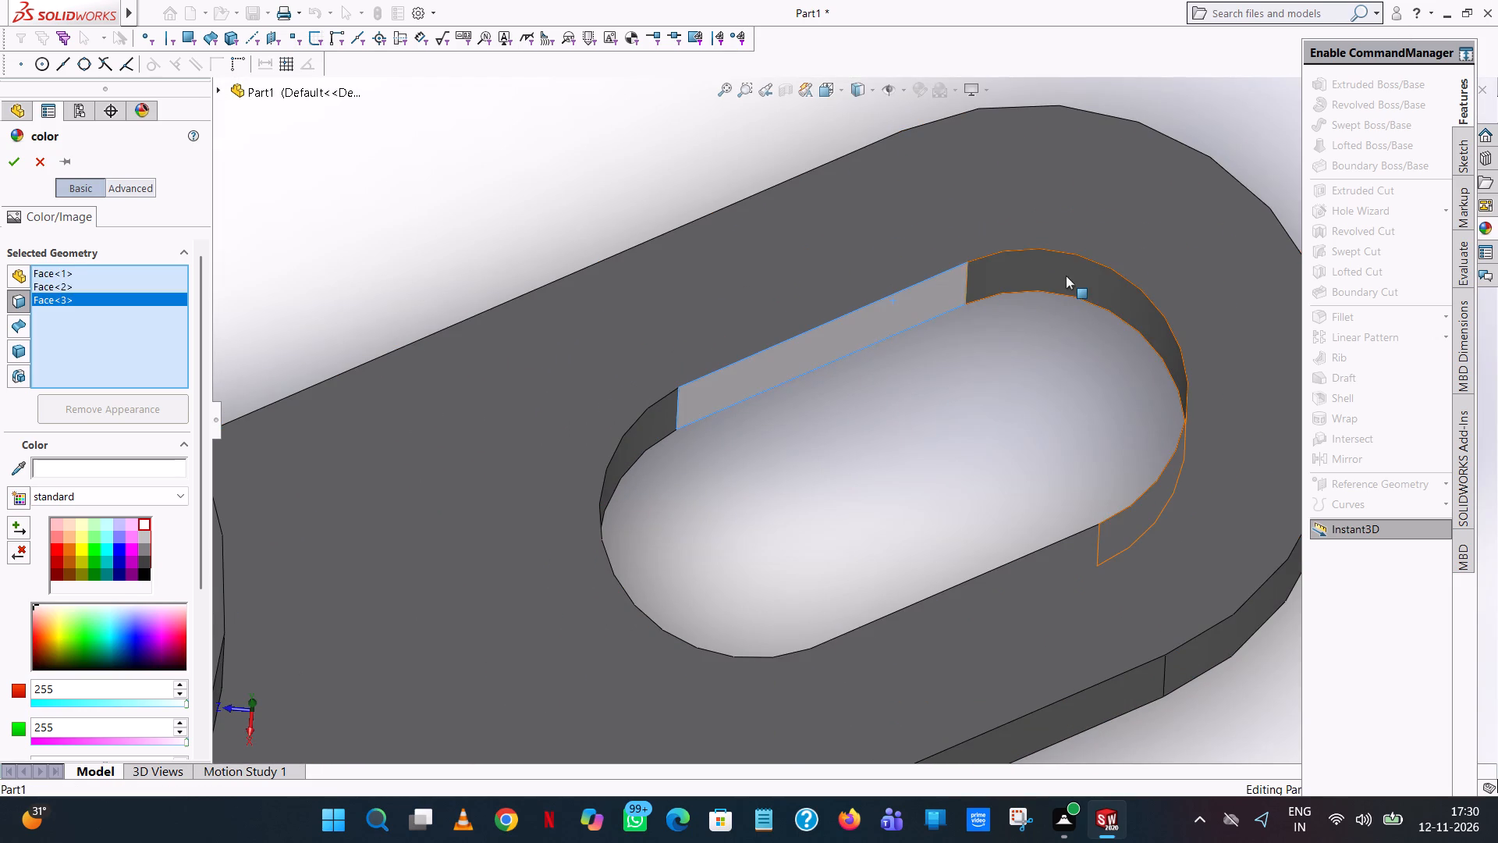
middle_click_drag(891, 432, 873, 589)
left_click(889, 602)
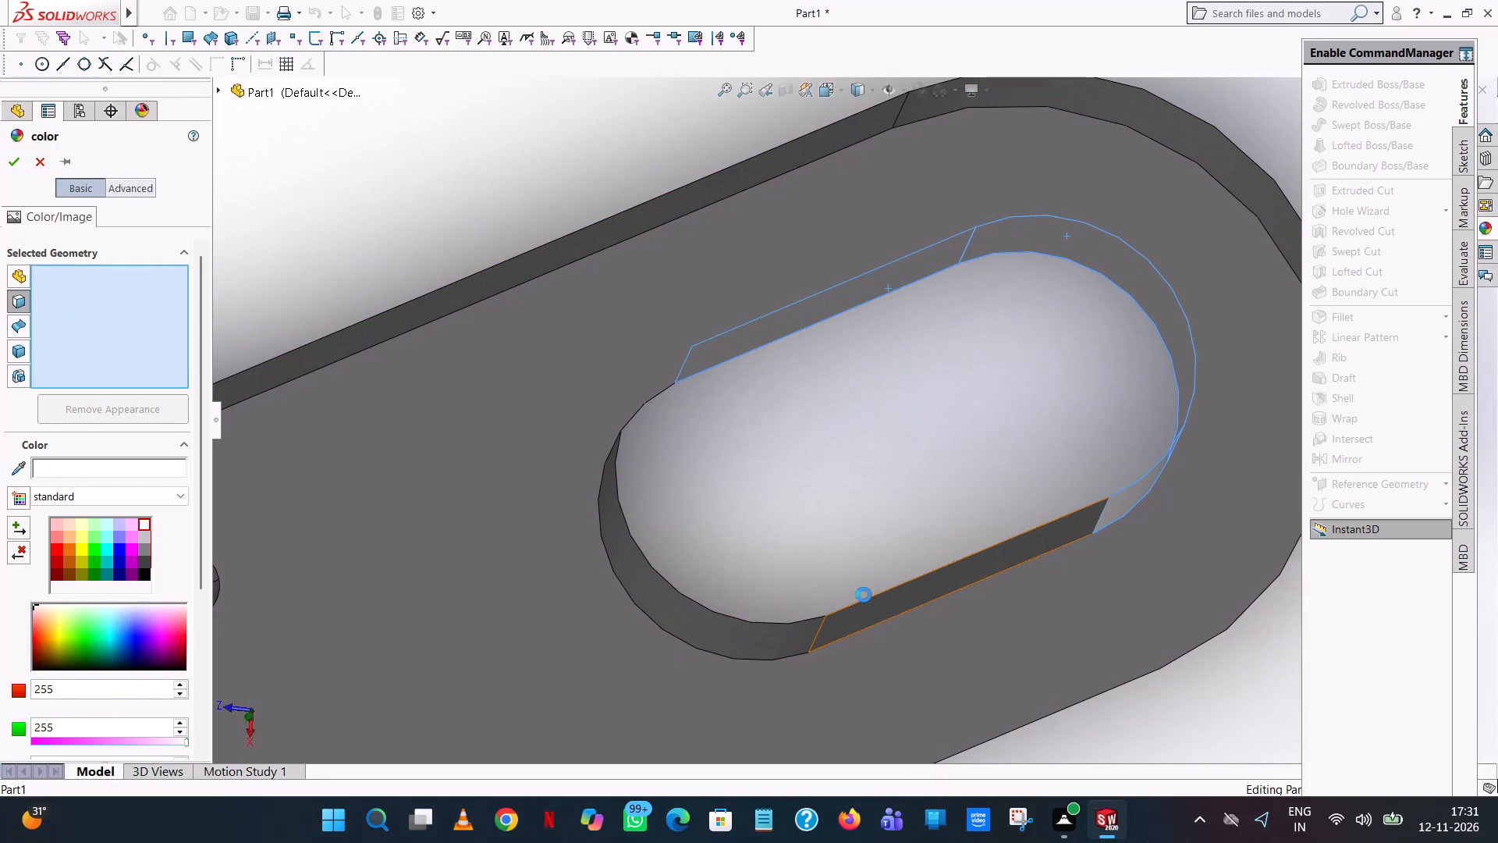
left_click(709, 626)
Add the four inner faces of the slot in the arm on the positive Z side to the white face colour.
scroll(764, 487, "up", 8)
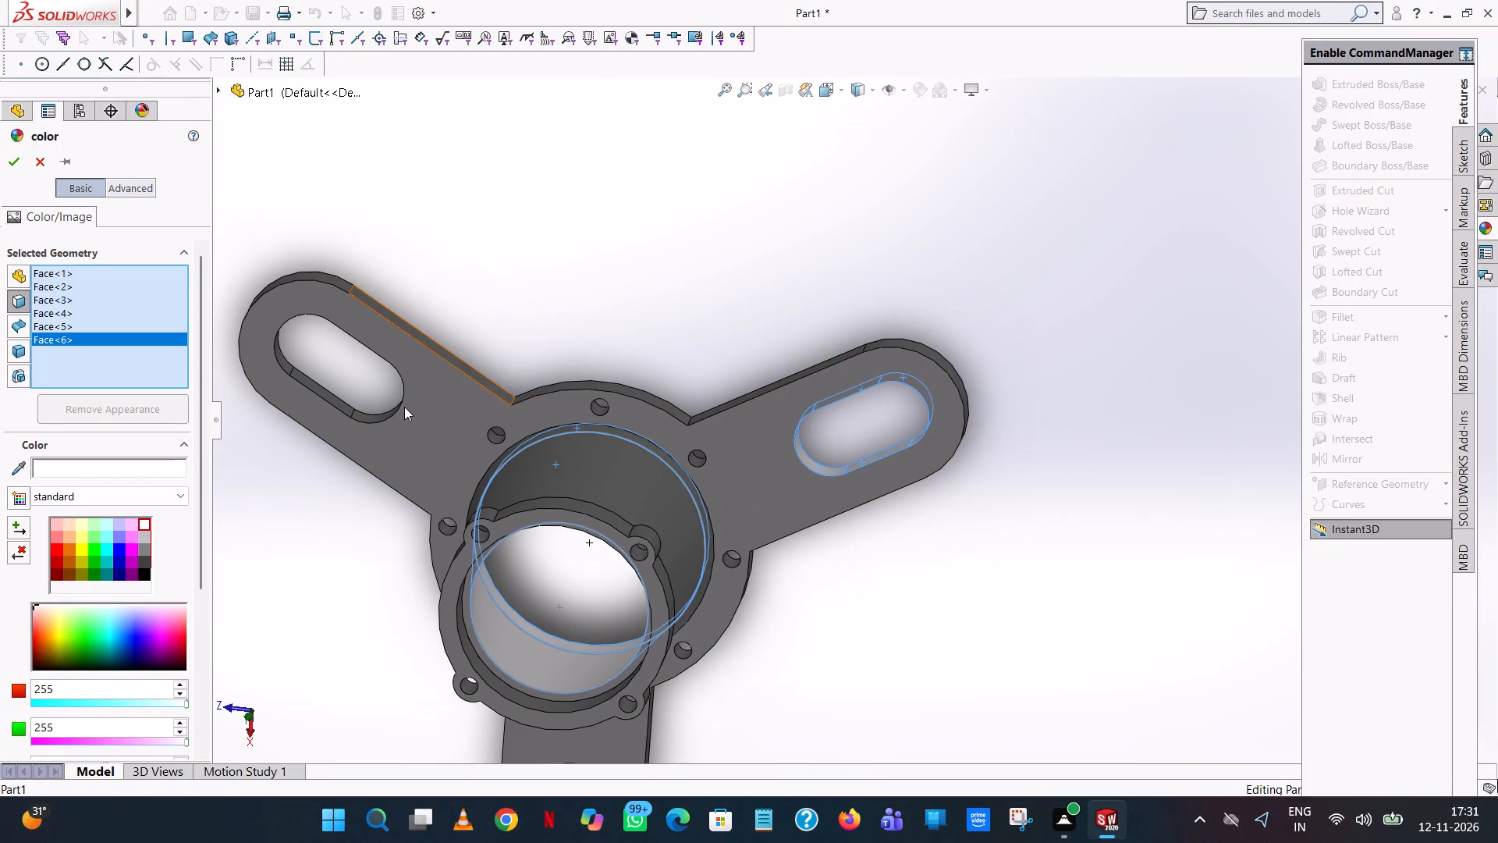
scroll(355, 396, "down", 7)
left_click(499, 345)
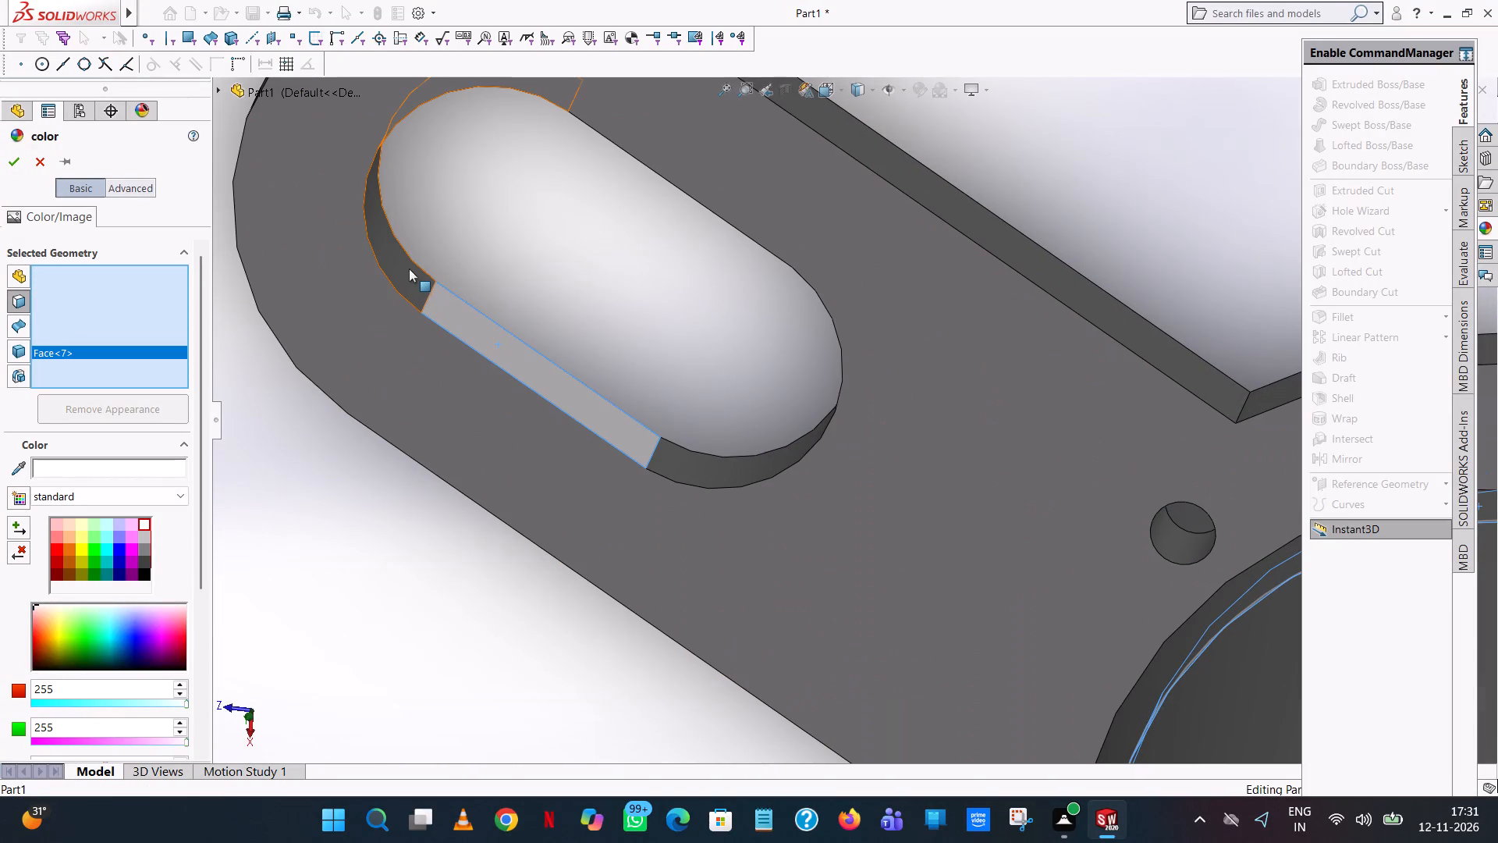
left_click(402, 265)
left_click(712, 478)
middle_click_drag(694, 371, 726, 182)
scroll(694, 371, "down", 1)
left_click(727, 168)
Add the four inner faces of the slot in the third arm, pointing along X, to the white face colour.
scroll(701, 256, "up", 9)
scroll(921, 726, "up", 4)
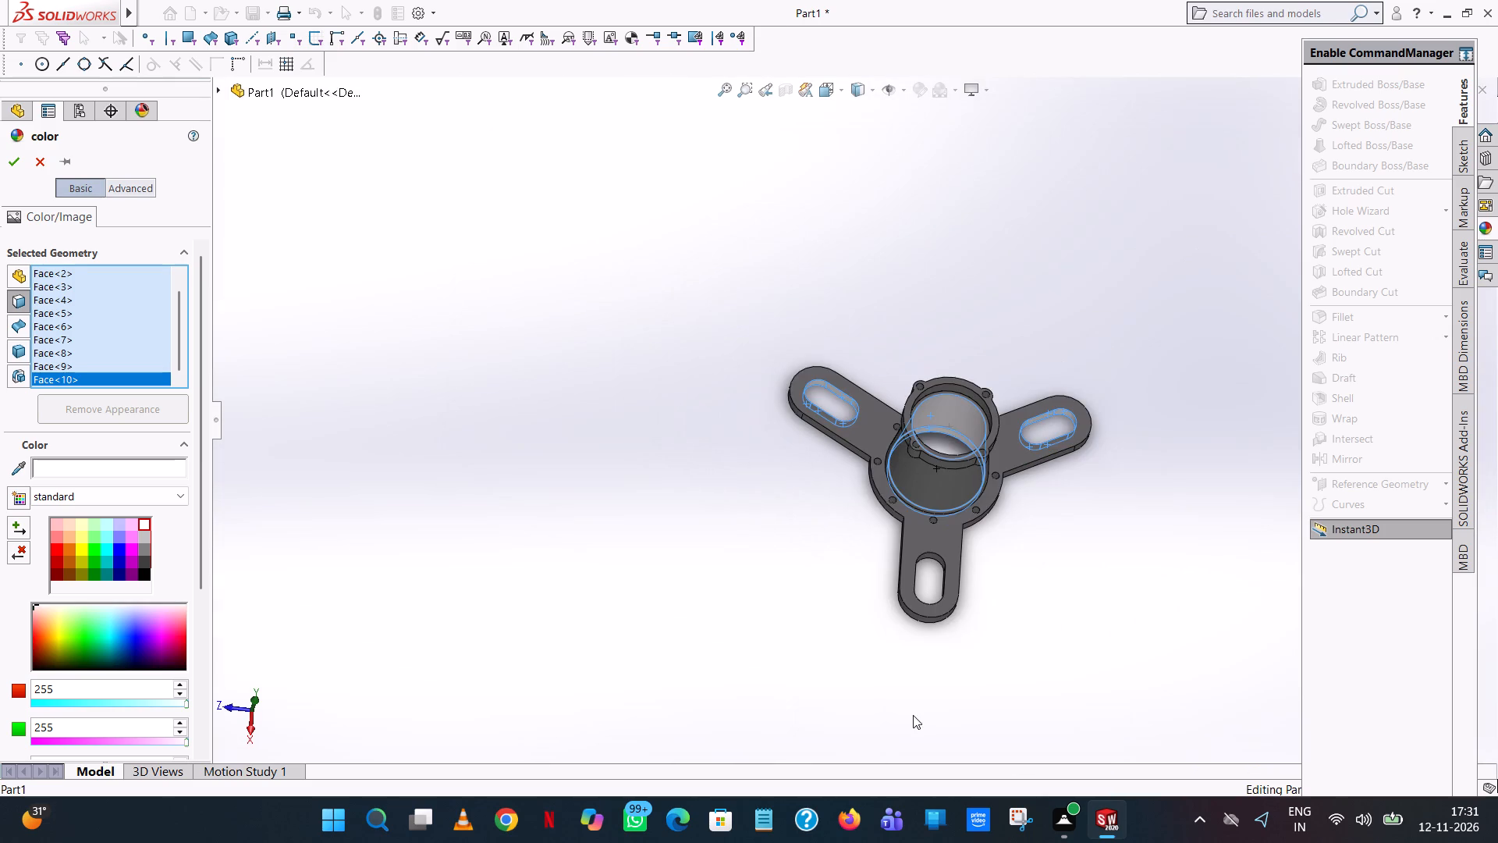
scroll(900, 535, "down", 10)
left_click(1057, 511)
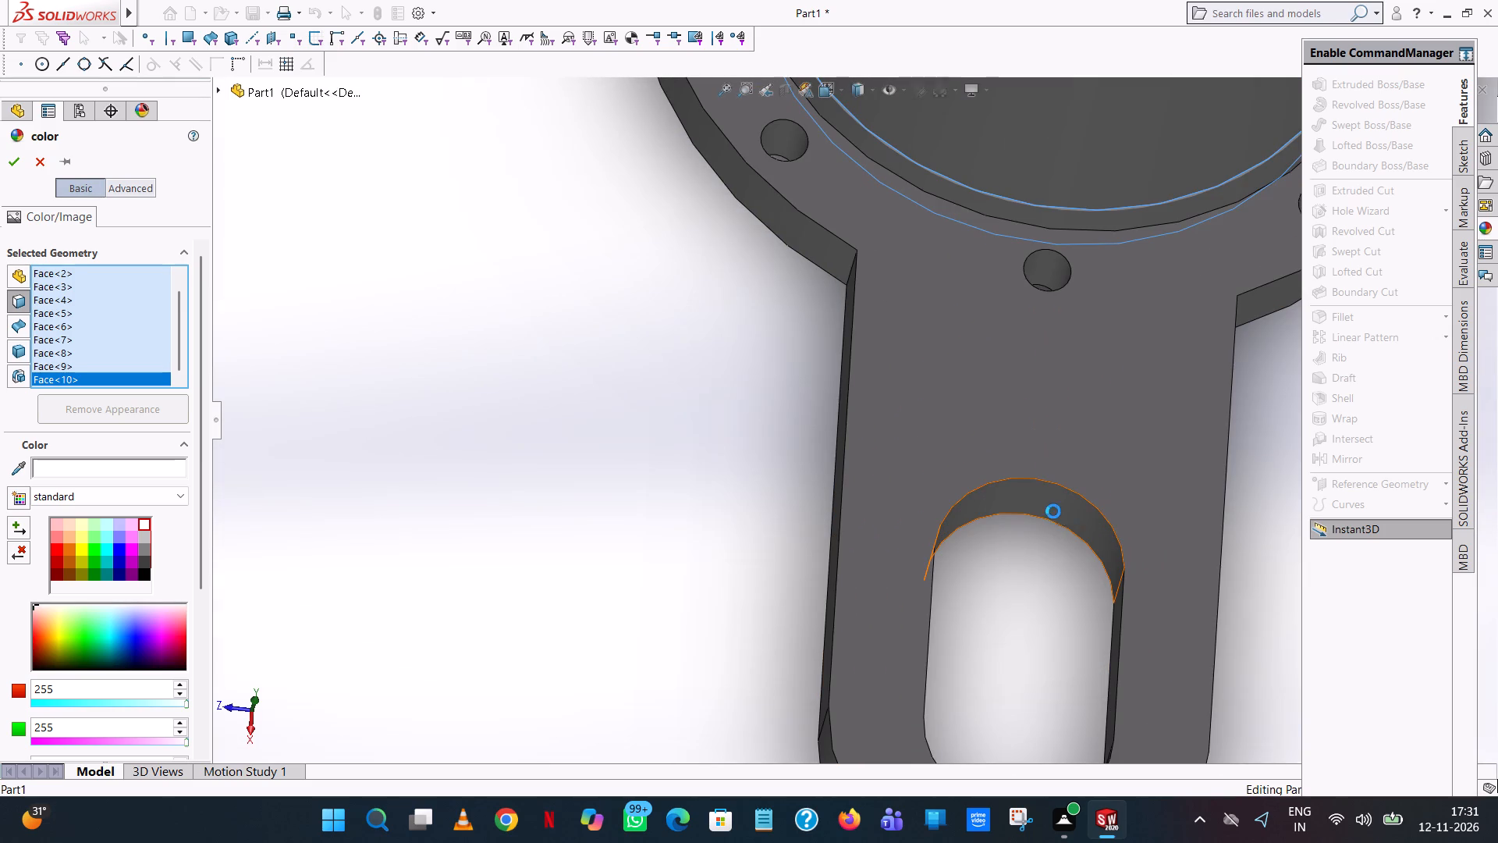
middle_click_drag(968, 647, 928, 643)
left_click(933, 640)
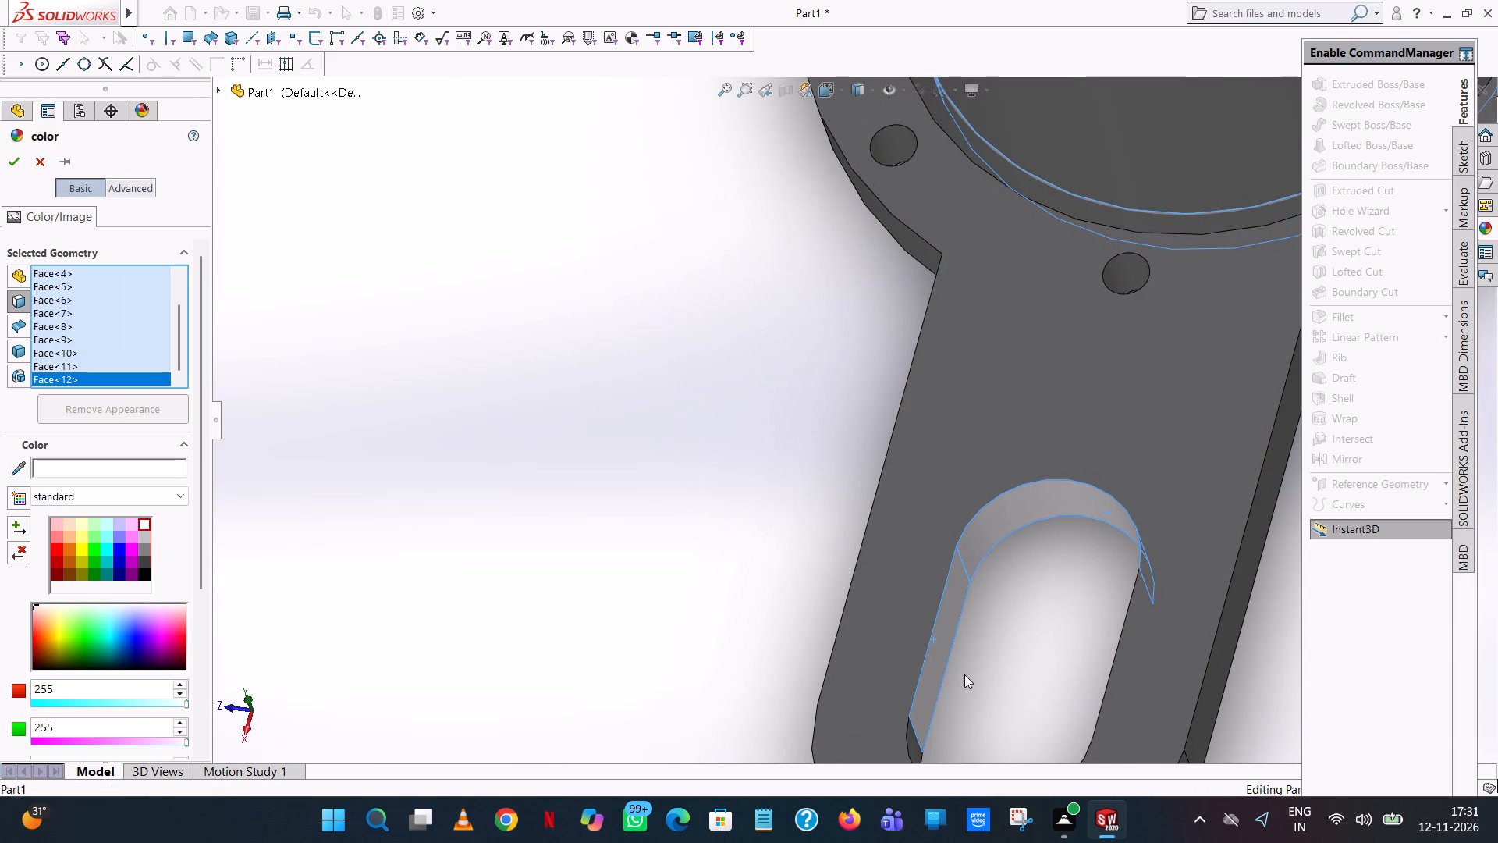
middle_click_drag(964, 674, 1035, 781)
scroll(1036, 781, "up", 1)
left_click(1129, 631)
scroll(1092, 633, "up", 6)
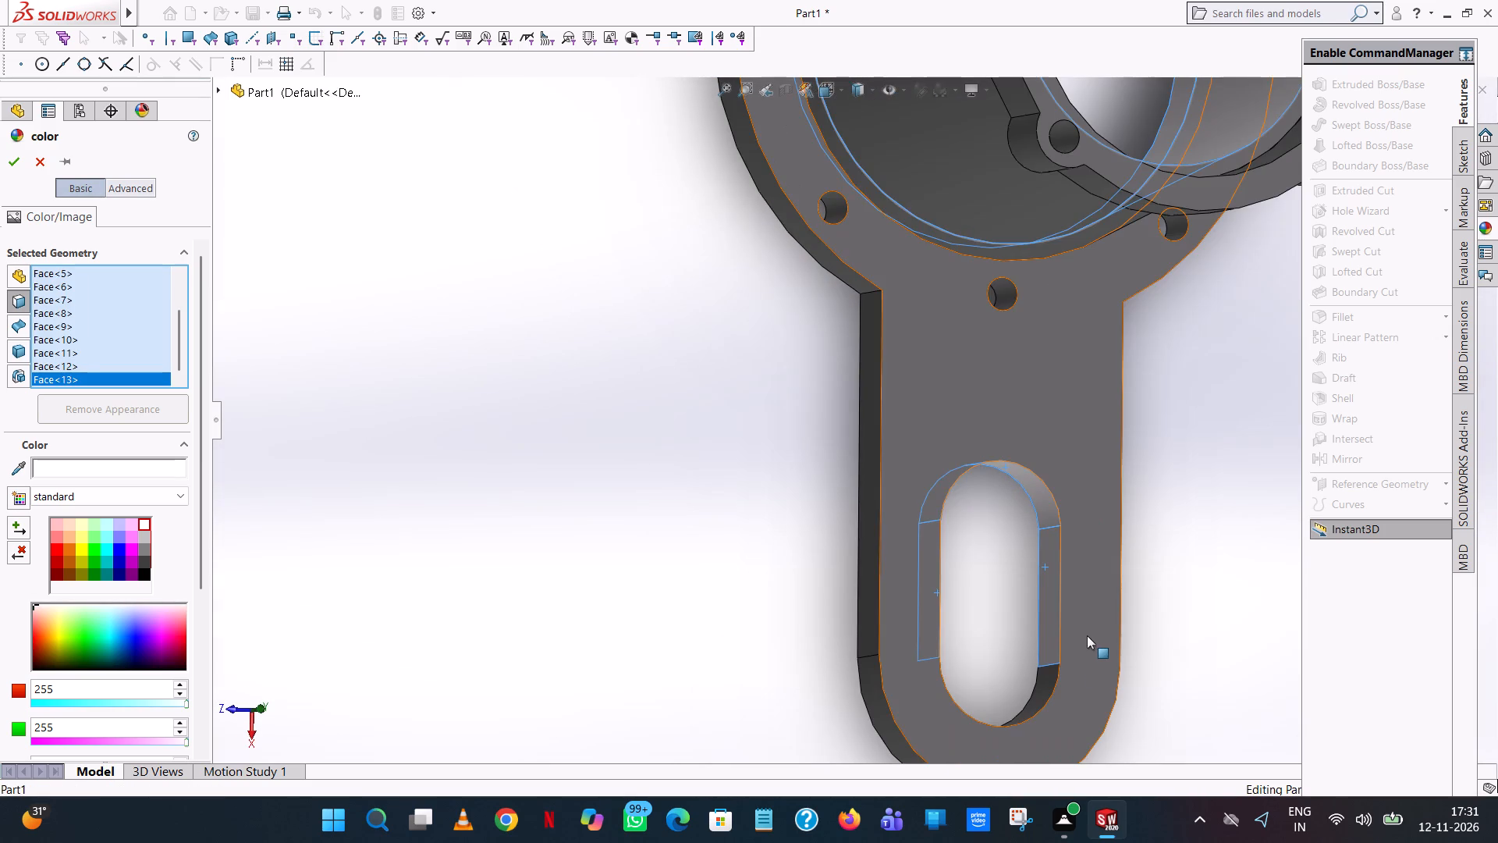
middle_click_drag(1070, 695, 1067, 775)
left_click(1020, 713)
Add the inner faces of the four ring boss holes to the white face colour.
scroll(999, 607, "up", 5)
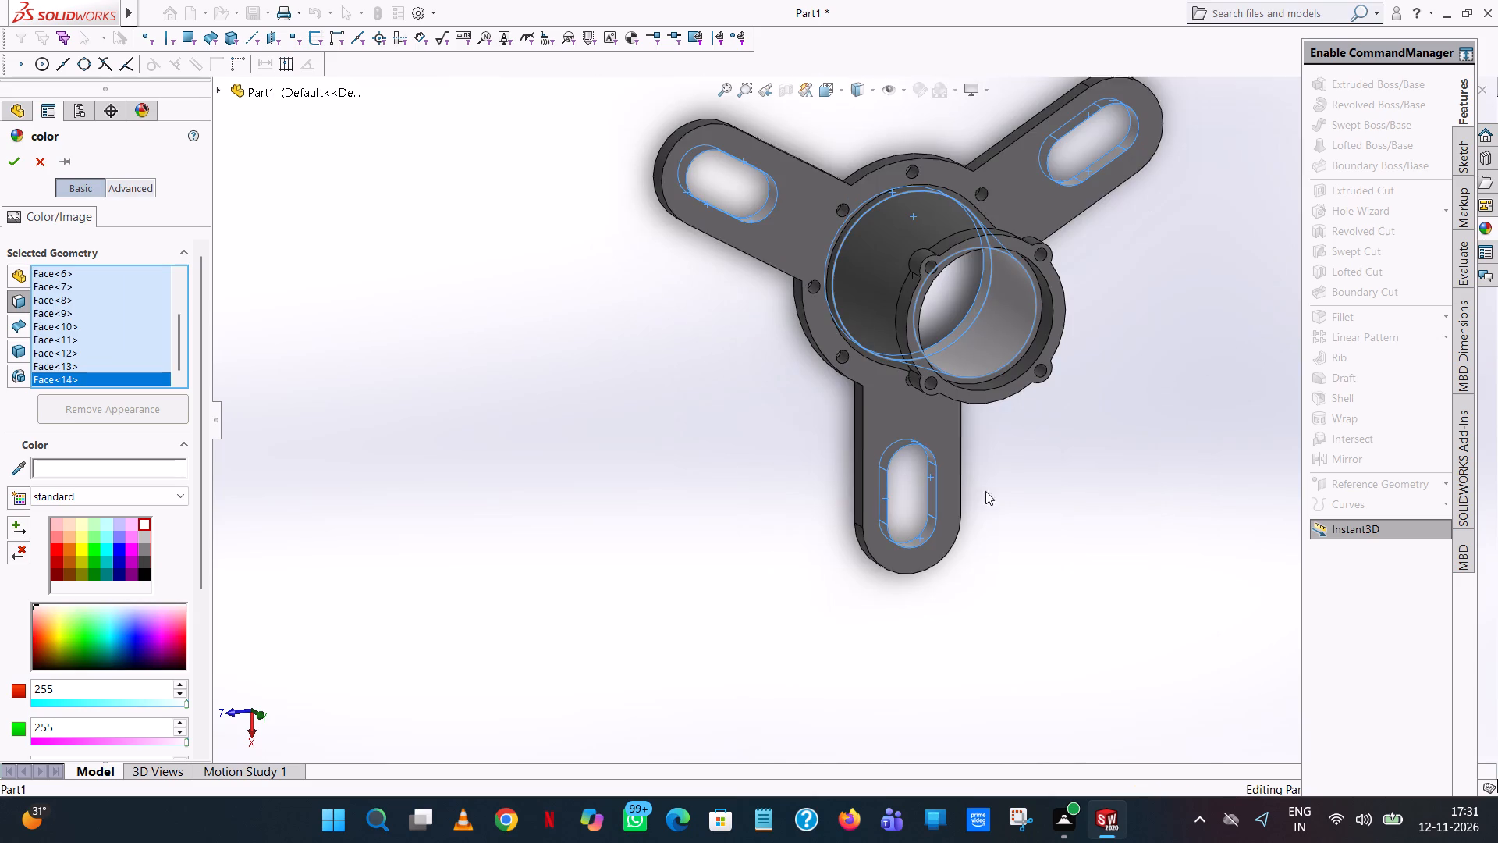
left_click(929, 382)
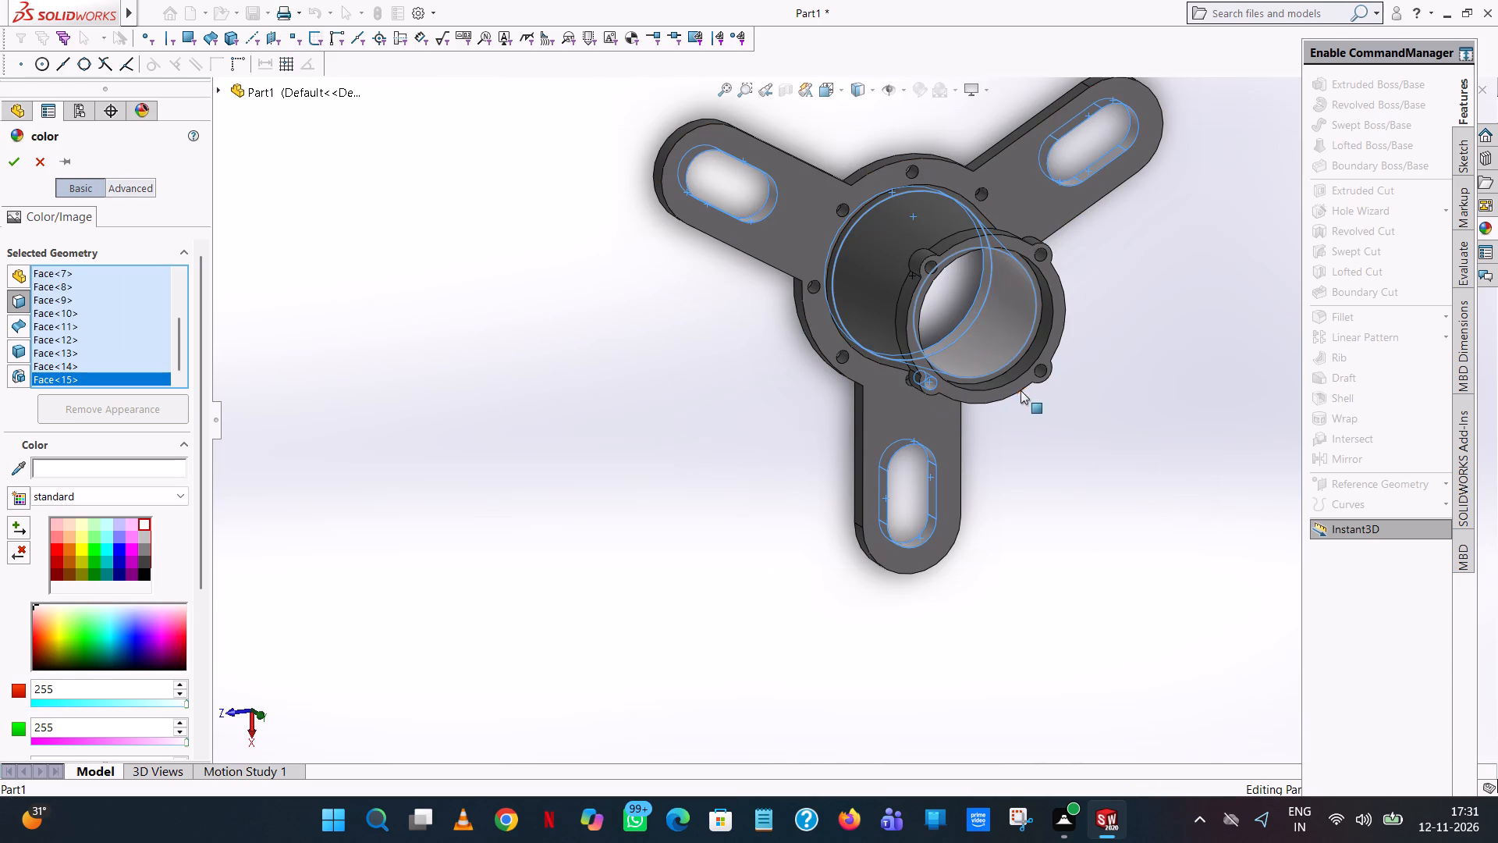
left_click(1037, 368)
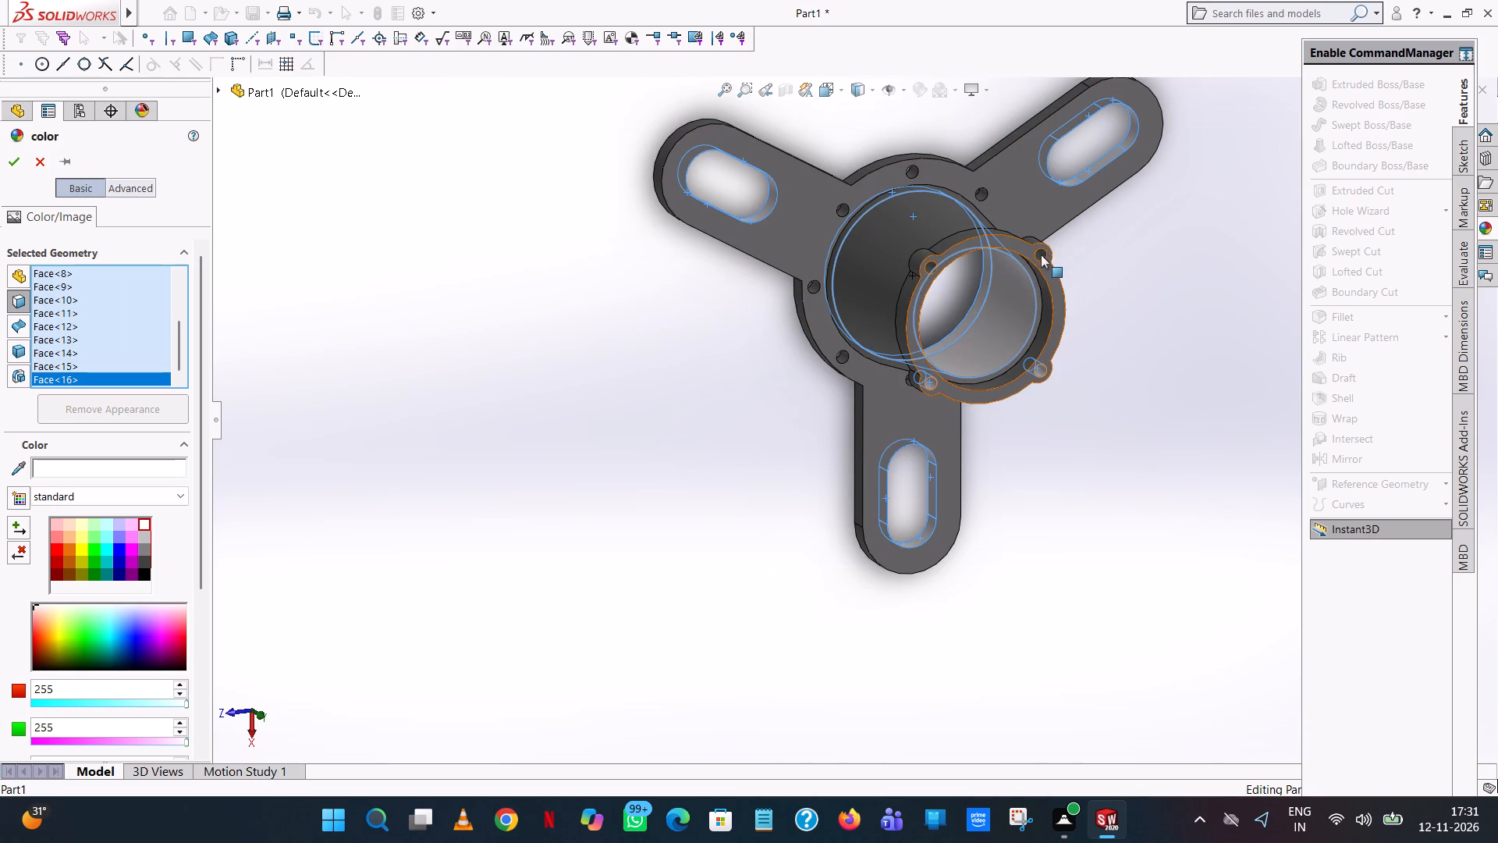
left_click(1044, 251)
left_click(928, 262)
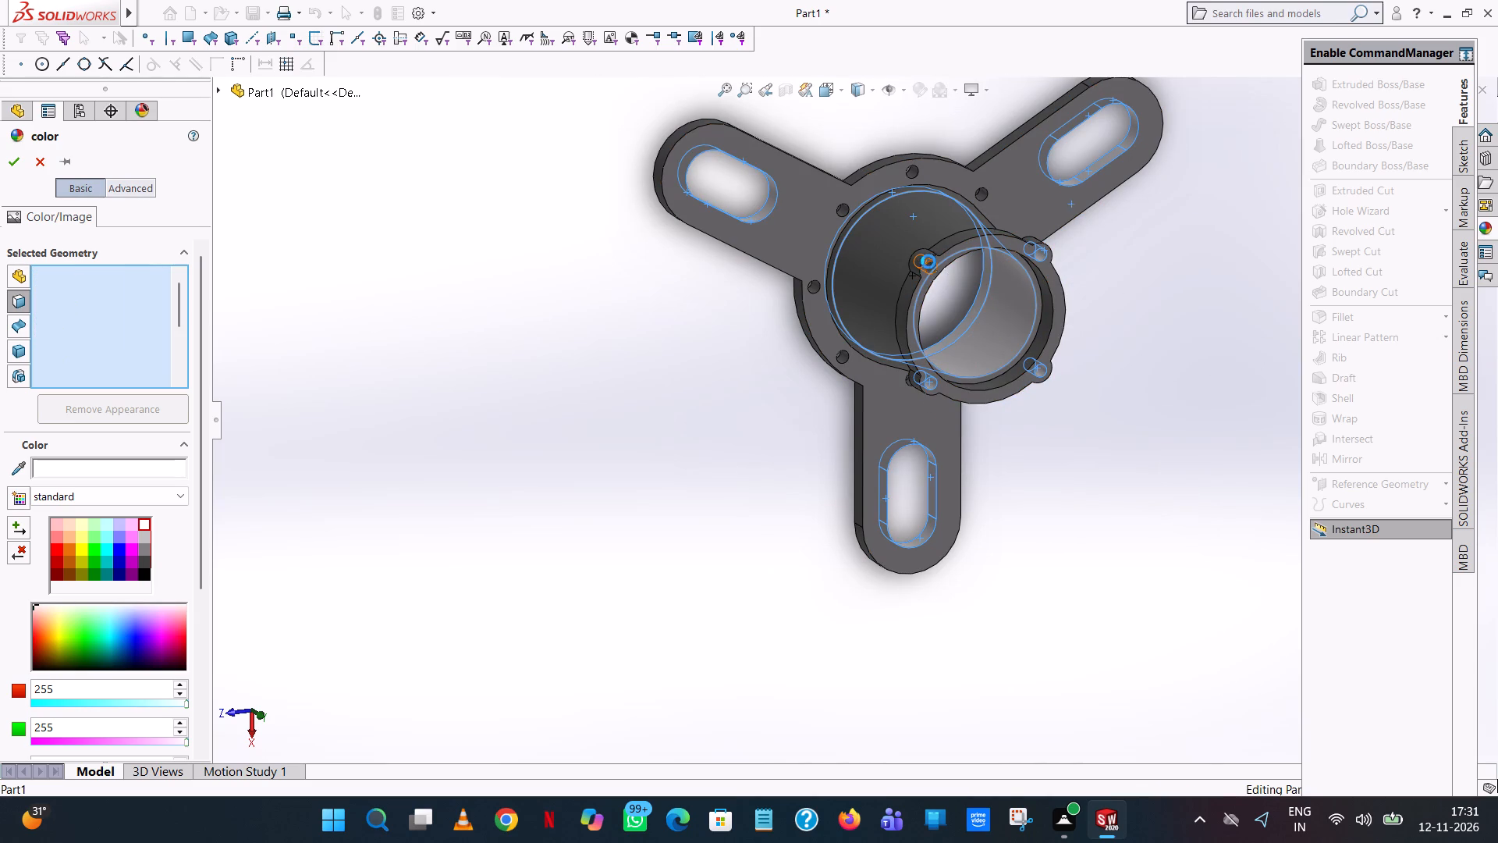
Add the inner faces of six bolt holes around the base flange and apply the white colour to all selected faces.
left_click(978, 195)
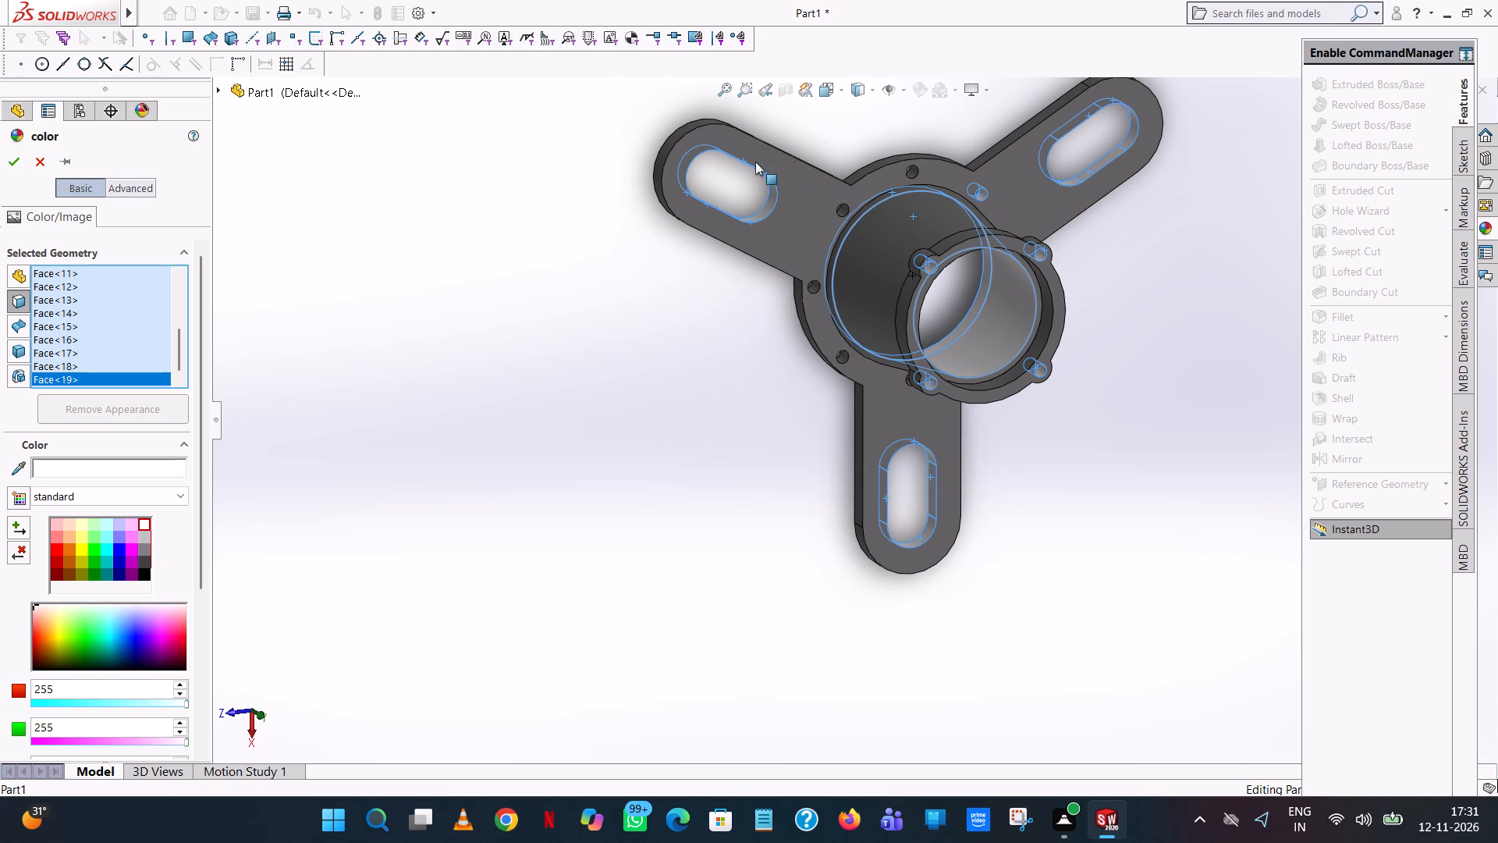
scroll(926, 190, "down", 10)
scroll(935, 389, "up", 6)
middle_click_drag(1013, 518, 1044, 631)
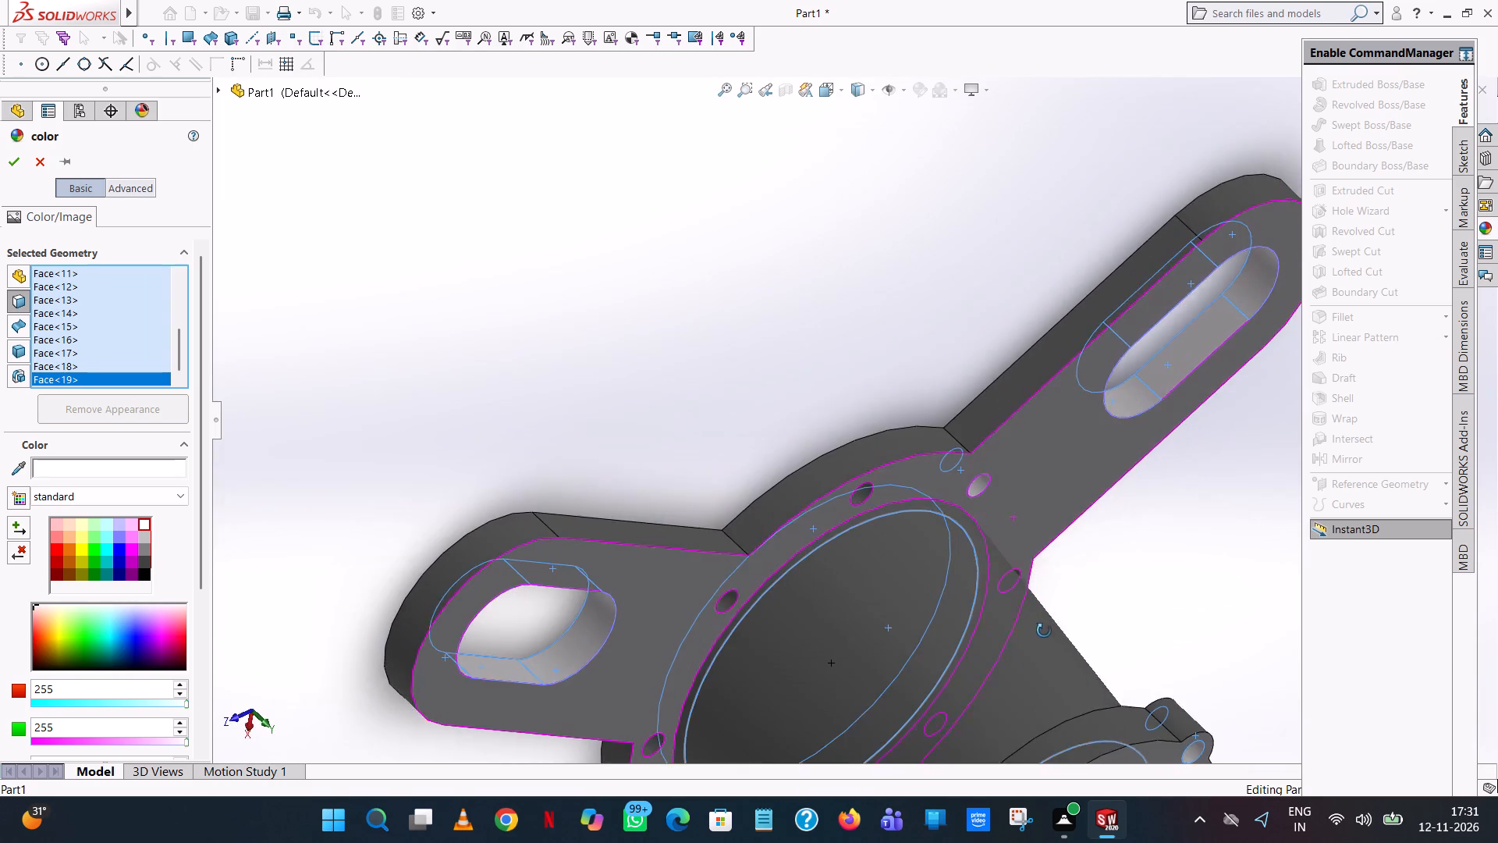
middle_click_drag(1044, 631, 960, 536)
scroll(1047, 637, "down", 6)
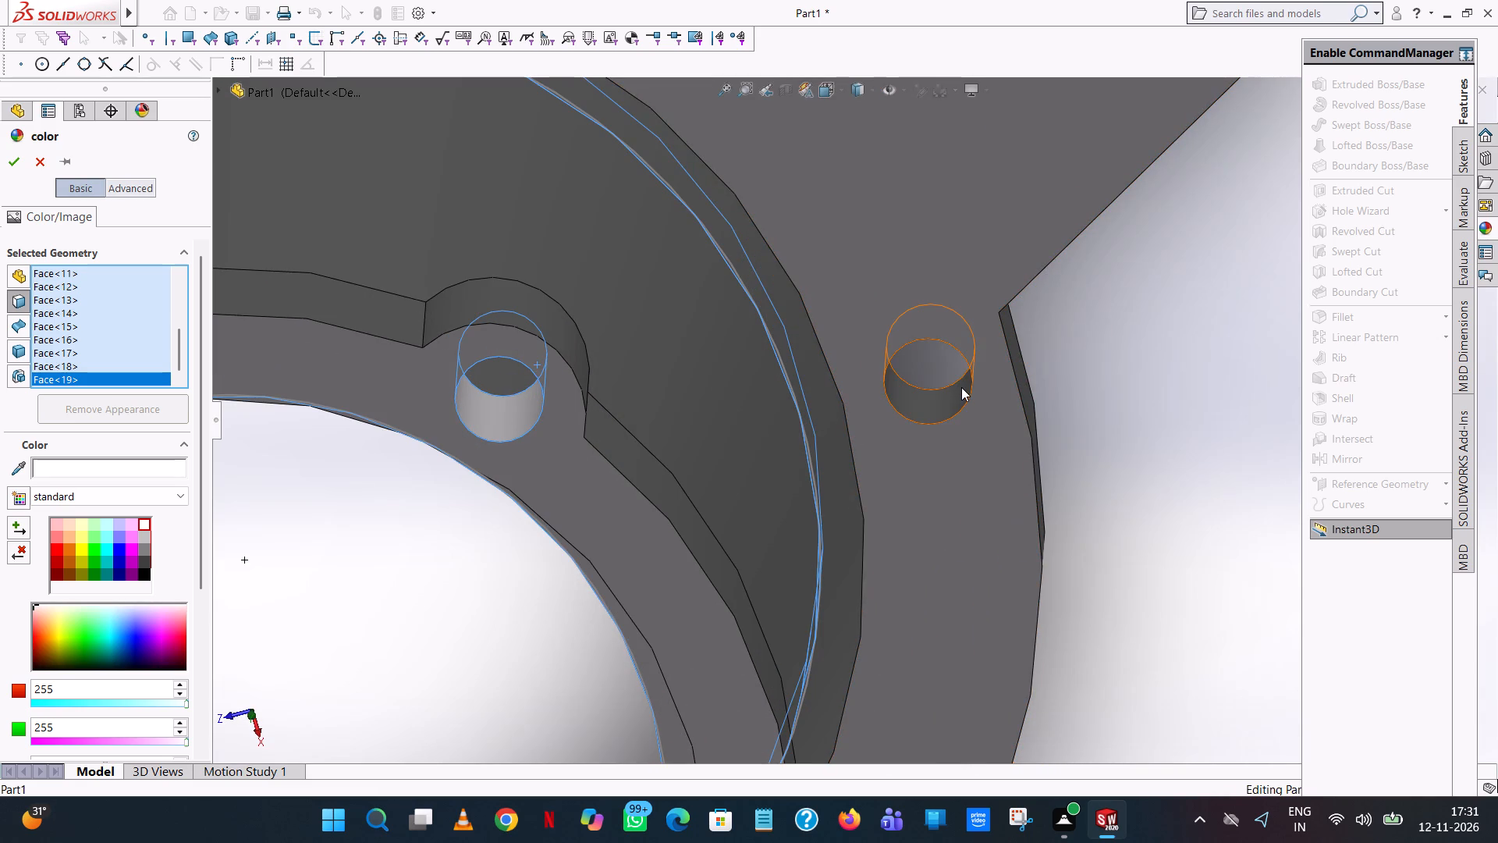
left_click(961, 392)
scroll(945, 503, "up", 8)
scroll(854, 550, "down", 5)
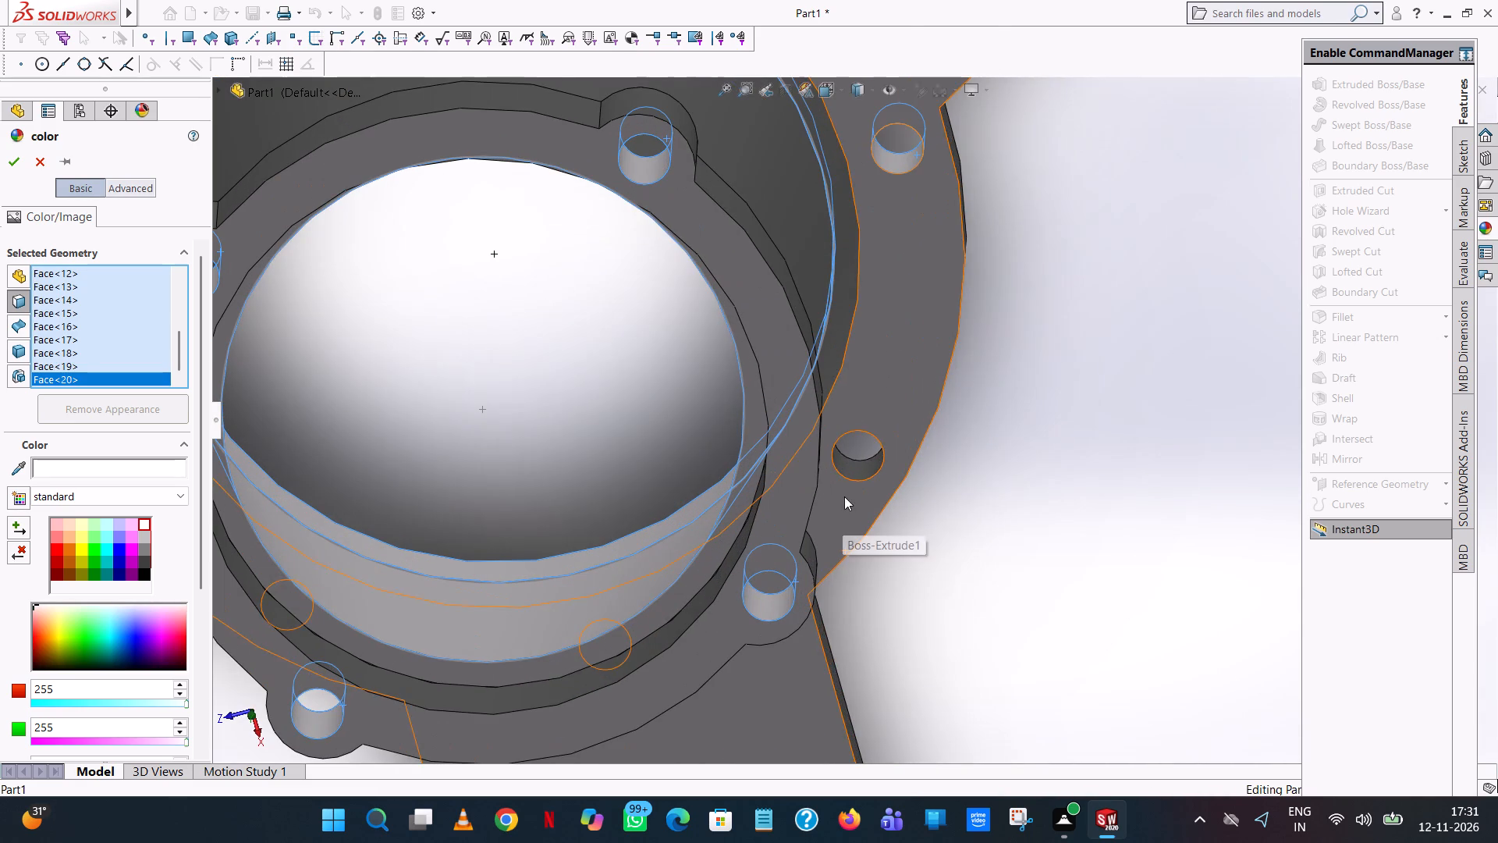
left_click(868, 457)
left_click(868, 466)
scroll(361, 720, "up", 3)
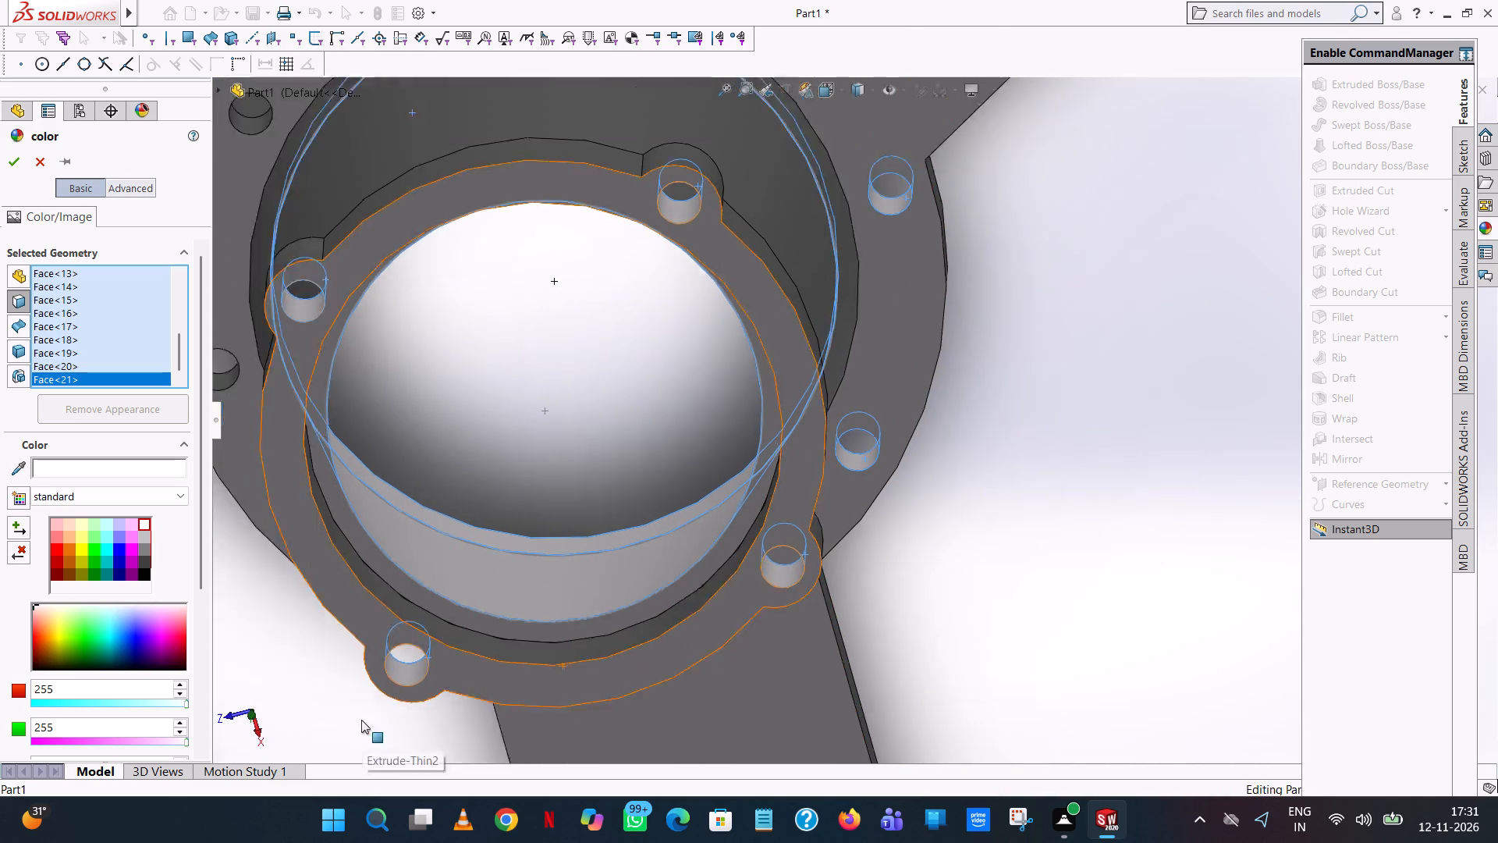
scroll(361, 720, "up", 2)
left_click(551, 401)
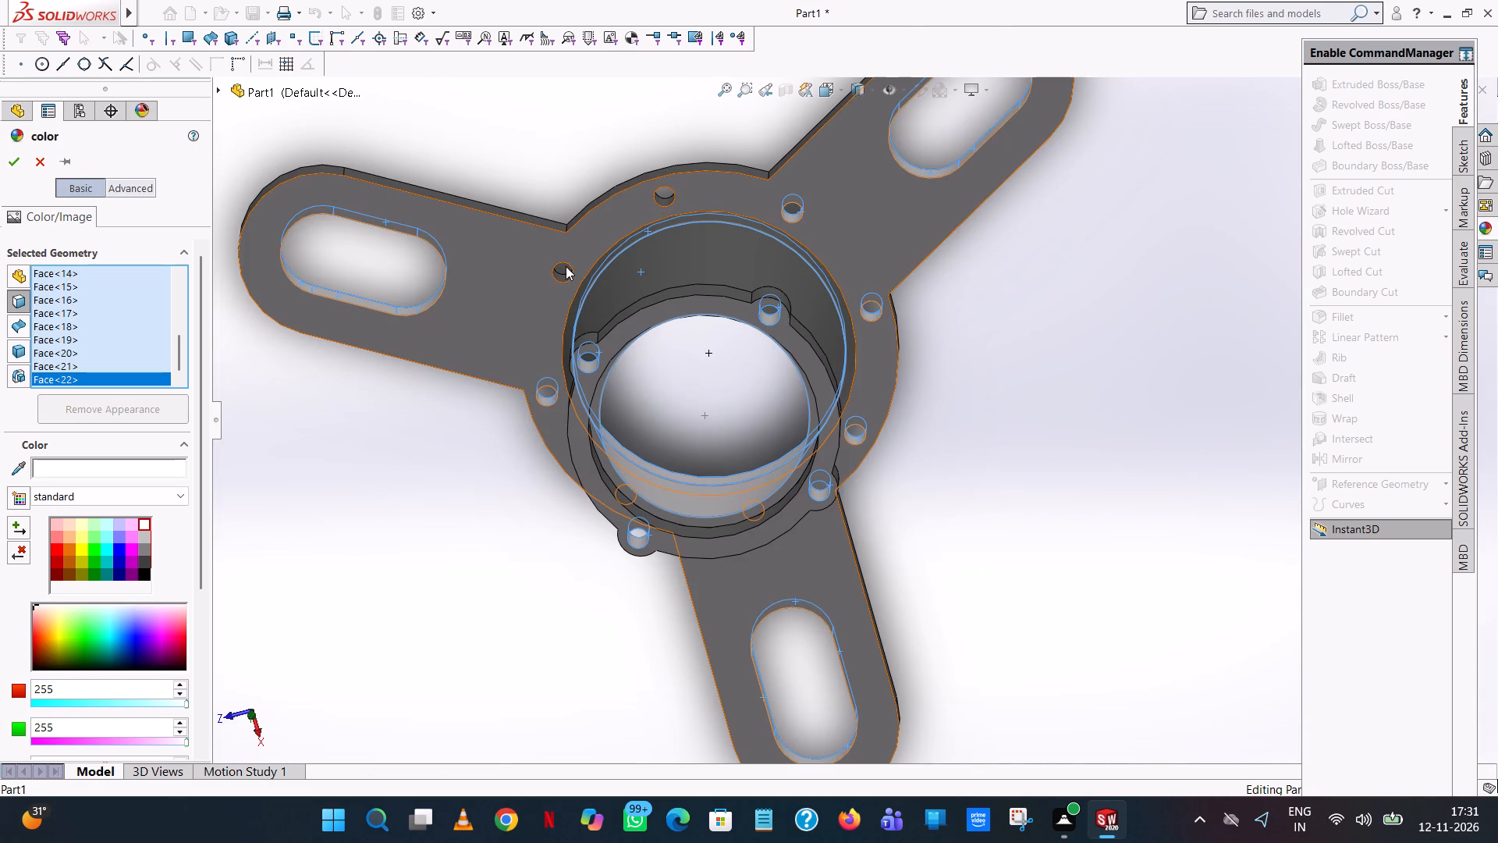
left_click(564, 279)
left_click(662, 203)
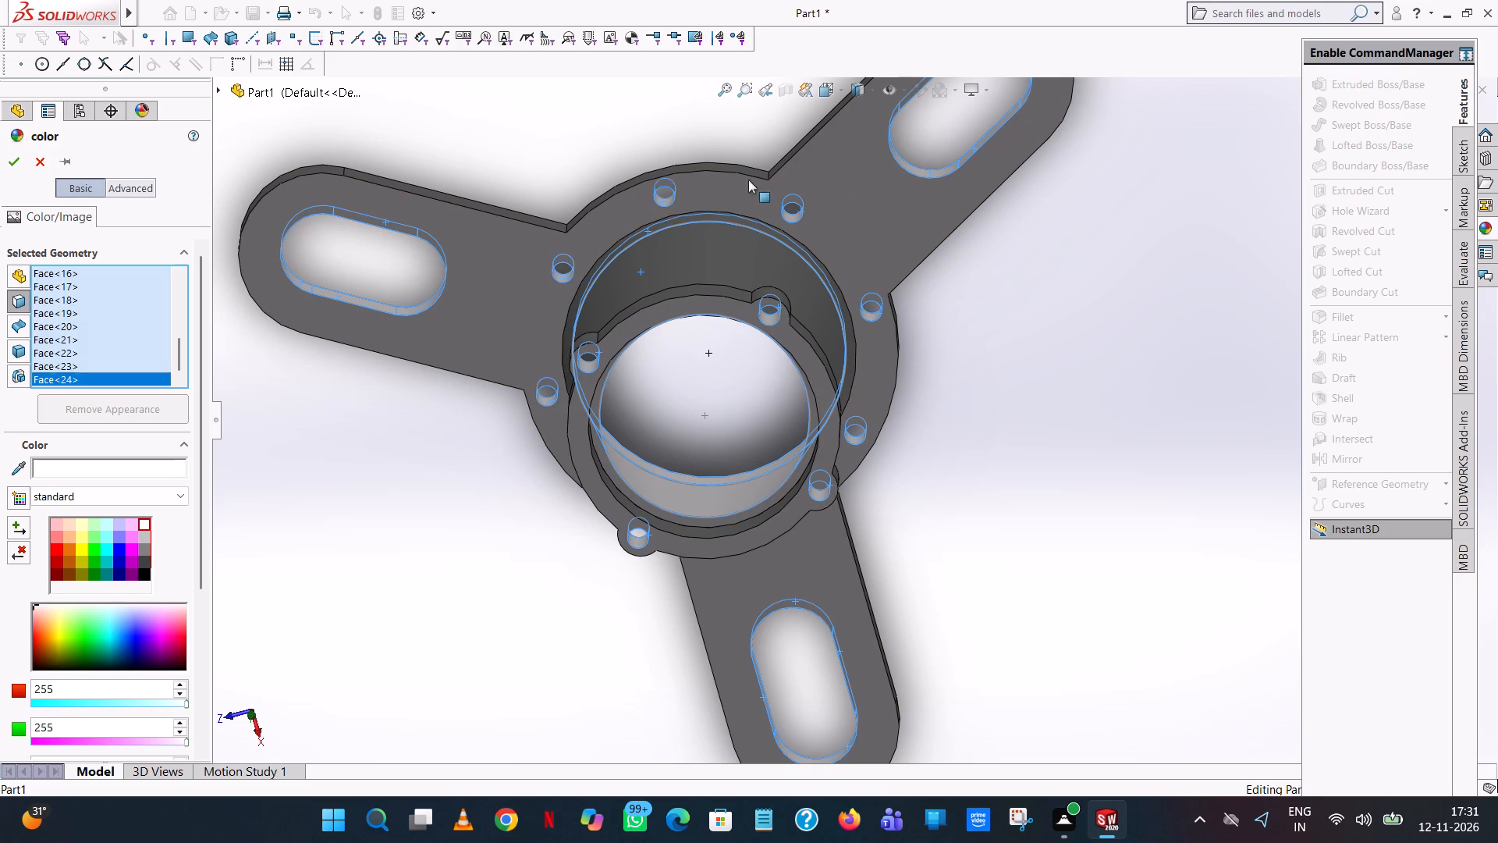
left_click(9, 156)
Examine the slot, bore and hole faces from several angles to check which ones are coloured white.
scroll(1048, 671, "up", 1)
middle_click_drag(1047, 653, 1069, 572)
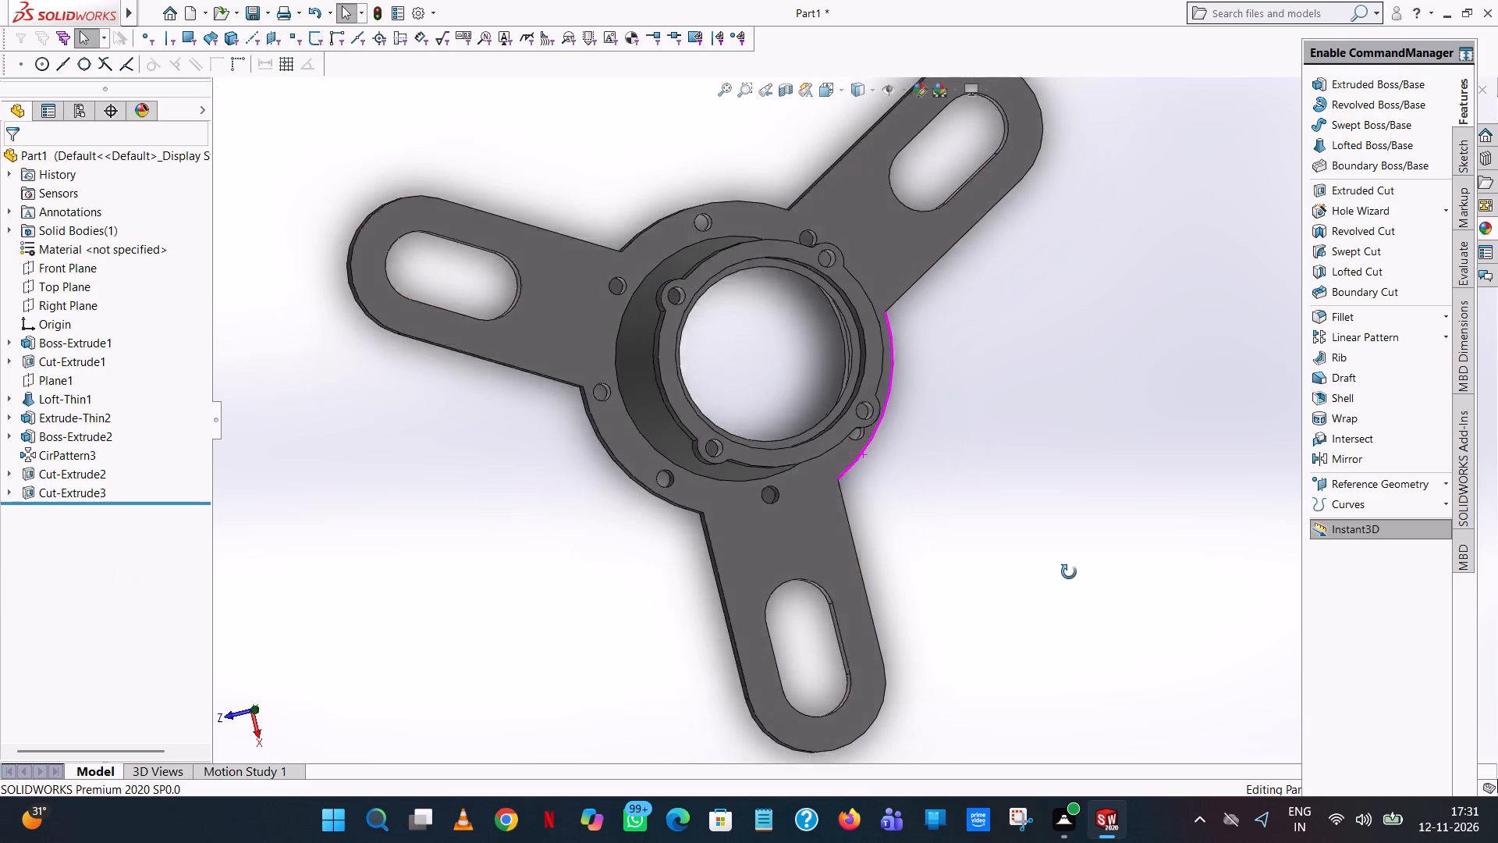
middle_click_drag(1069, 572, 1134, 557)
scroll(1134, 557, "up", 1)
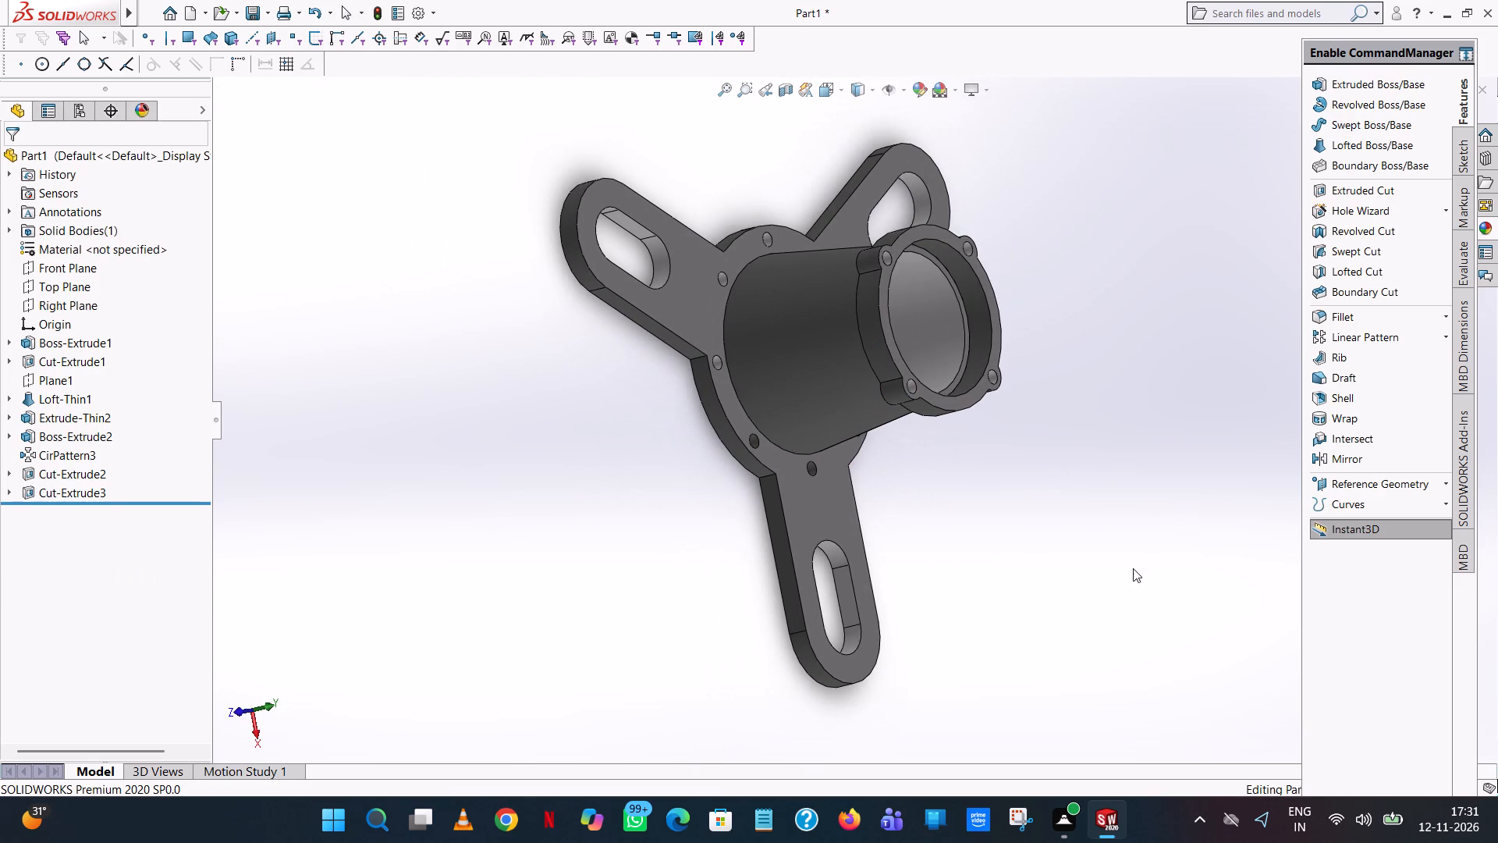
scroll(850, 631, "down", 4)
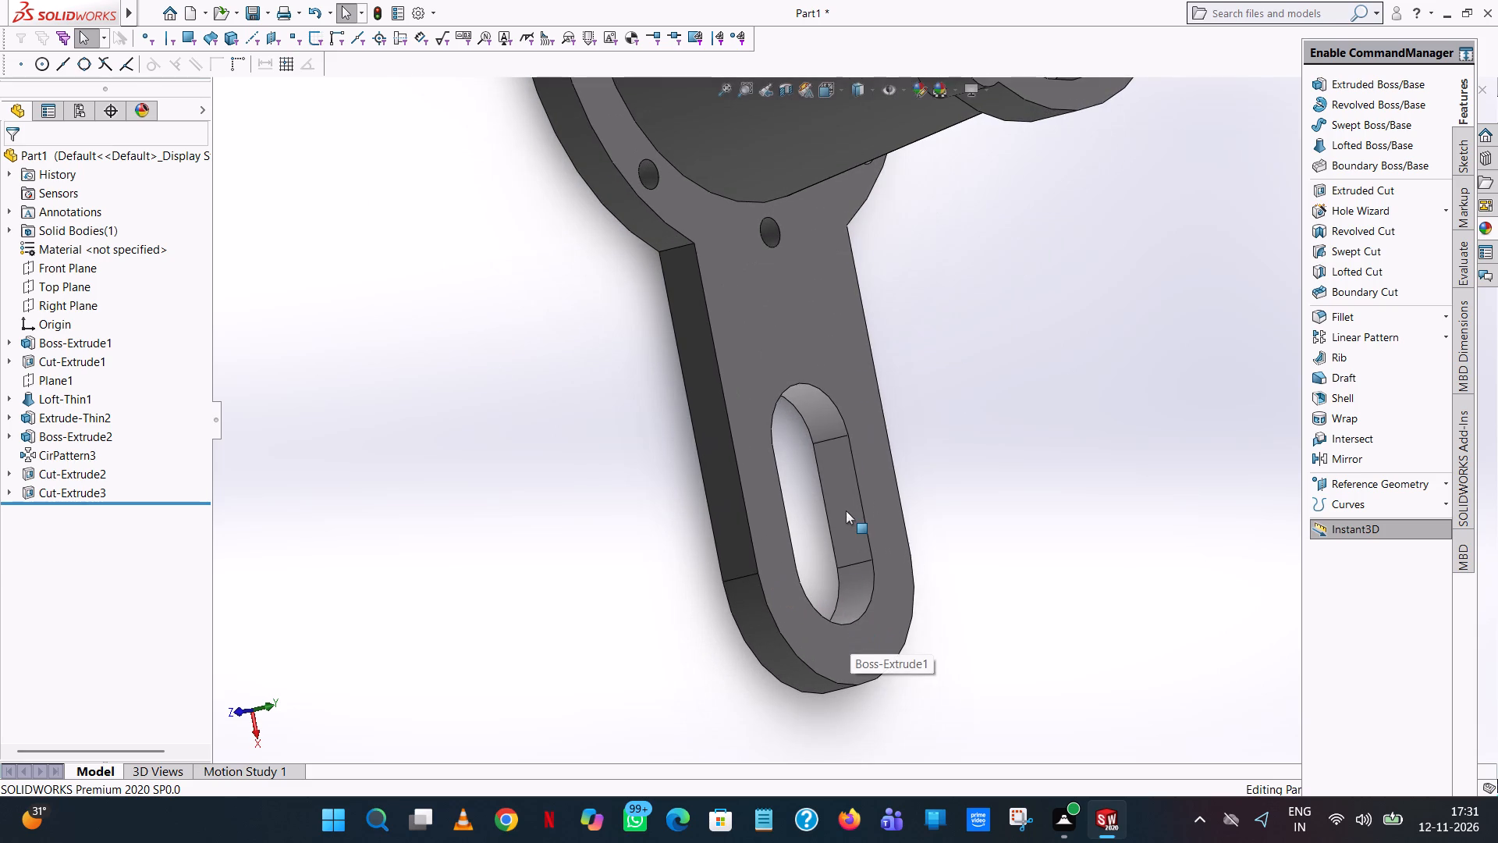
scroll(847, 508, "up", 5)
middle_click_drag(844, 503, 729, 518)
scroll(841, 357, "up", 1)
scroll(888, 278, "down", 7)
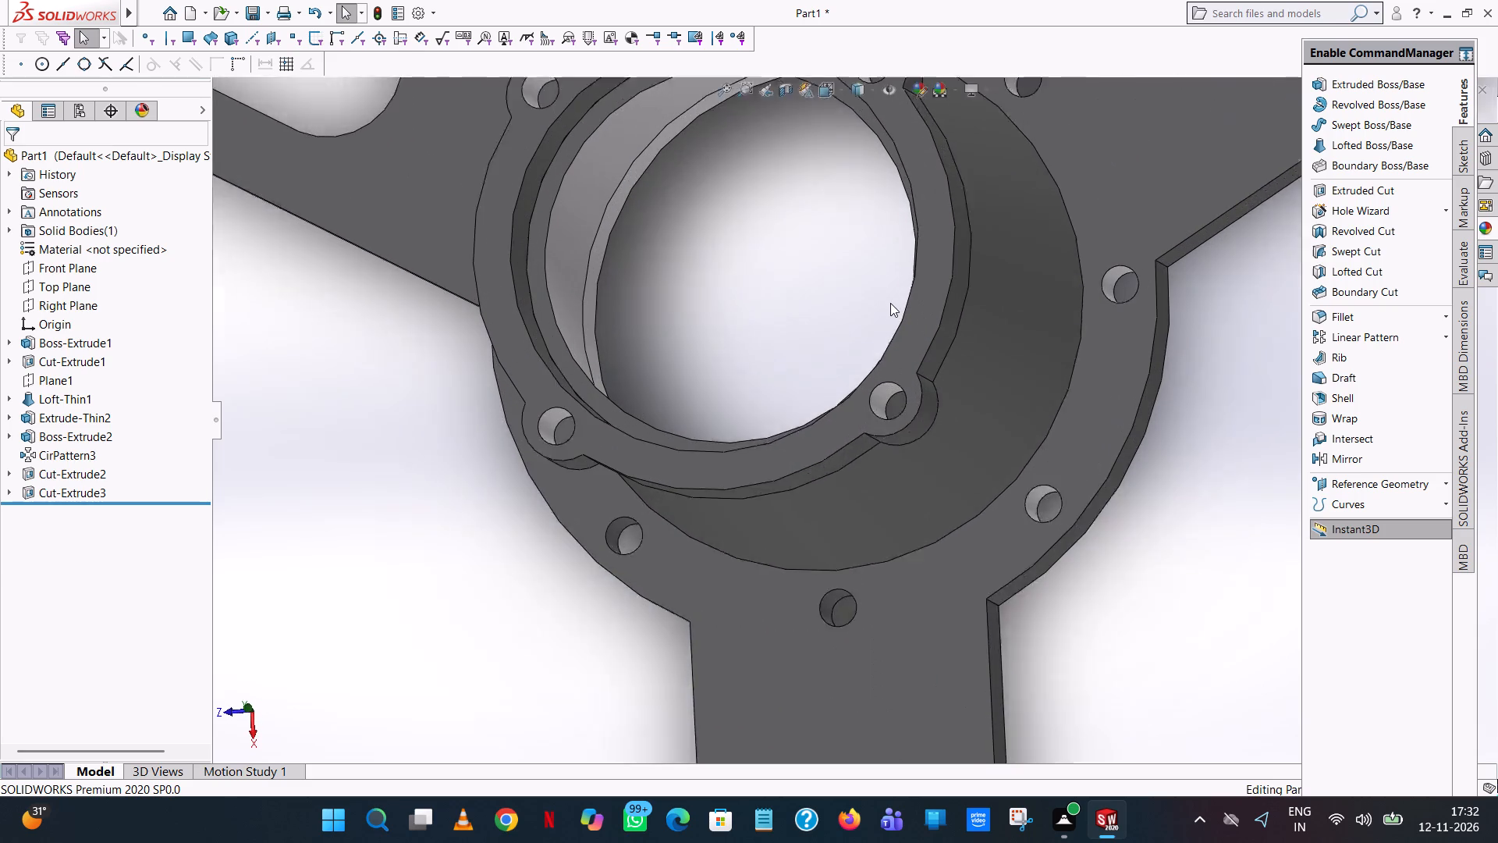
Examine the bolt holes around the base flange from several angles to check their face colour.
scroll(890, 303, "down", 1)
scroll(890, 303, "up", 1)
middle_click_drag(890, 303, 902, 353)
scroll(979, 212, "up", 2)
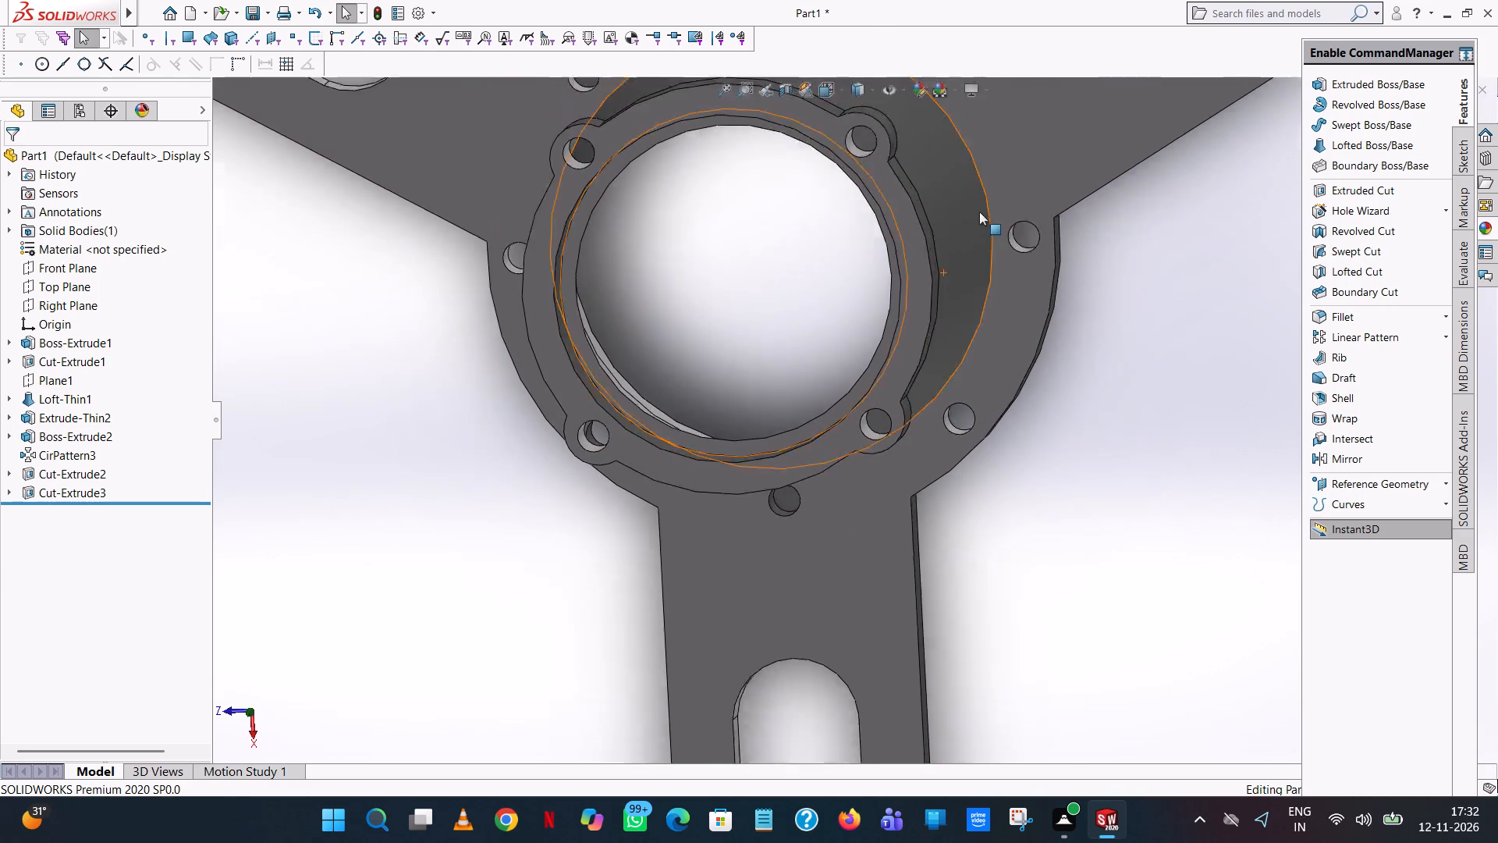
scroll(979, 212, "up", 3)
middle_click_drag(978, 211, 949, 194)
scroll(949, 194, "up", 1)
scroll(901, 264, "down", 8)
middle_click_drag(901, 265, 984, 283)
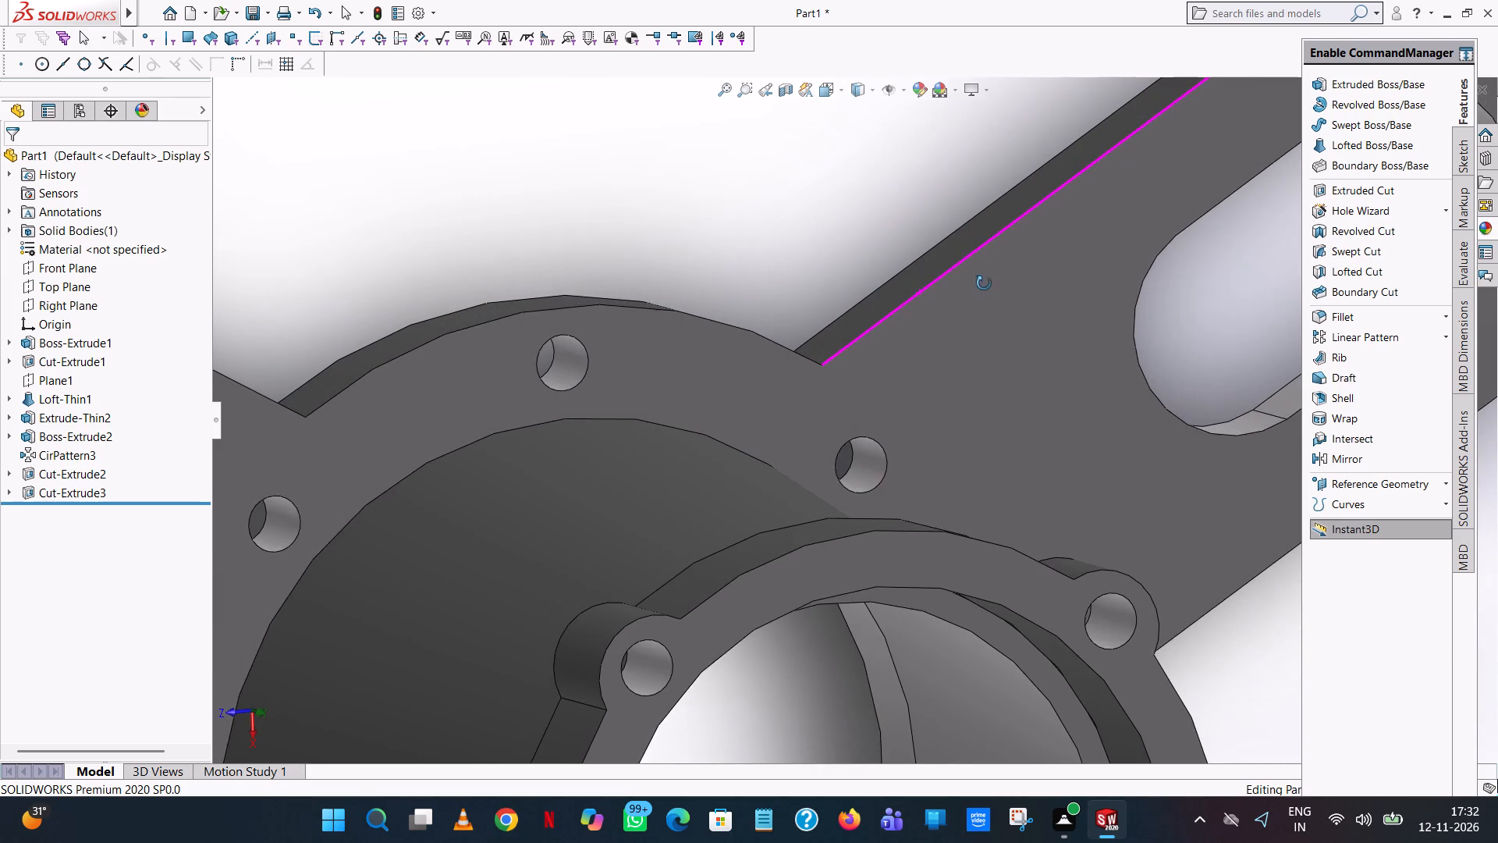
middle_click_drag(984, 283, 985, 284)
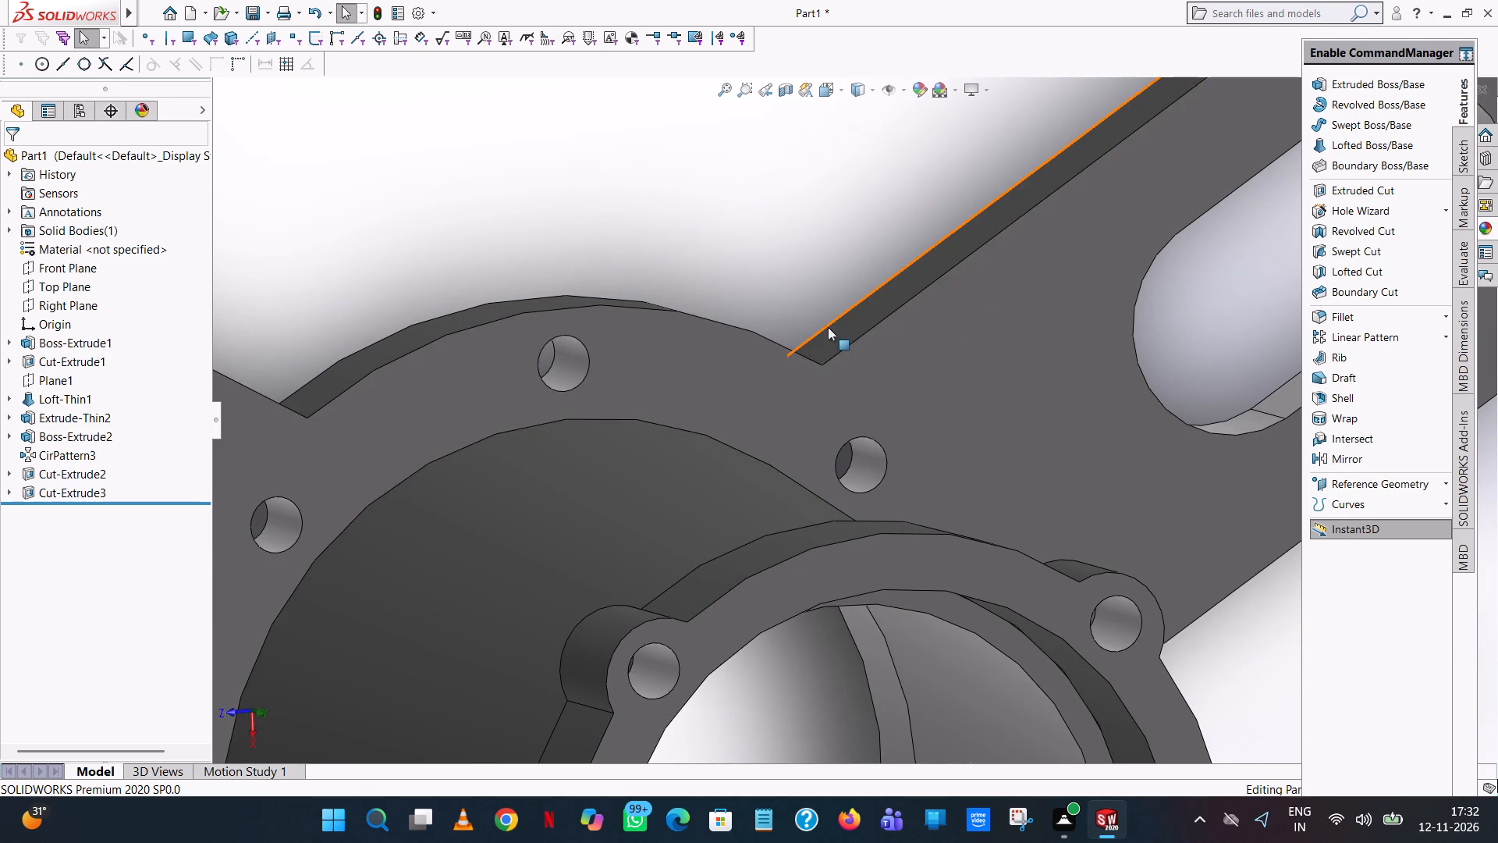
scroll(868, 446, "up", 9)
scroll(790, 607, "down", 7)
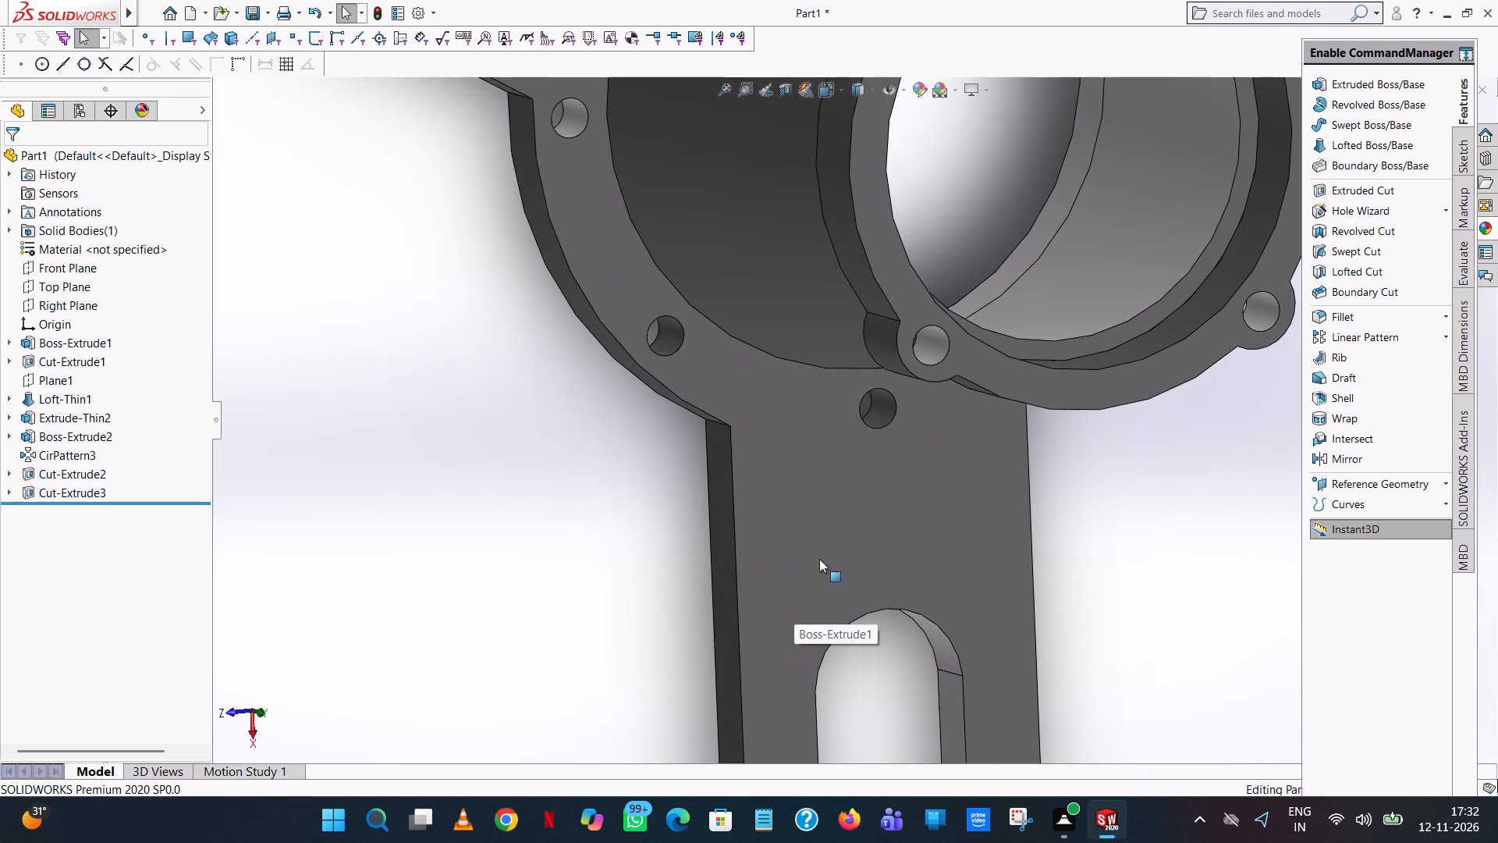
Start a white face colour on the flange bolt hole beside the X-direction arm and add five neighbouring bolt hole inner faces.
left_click(875, 415)
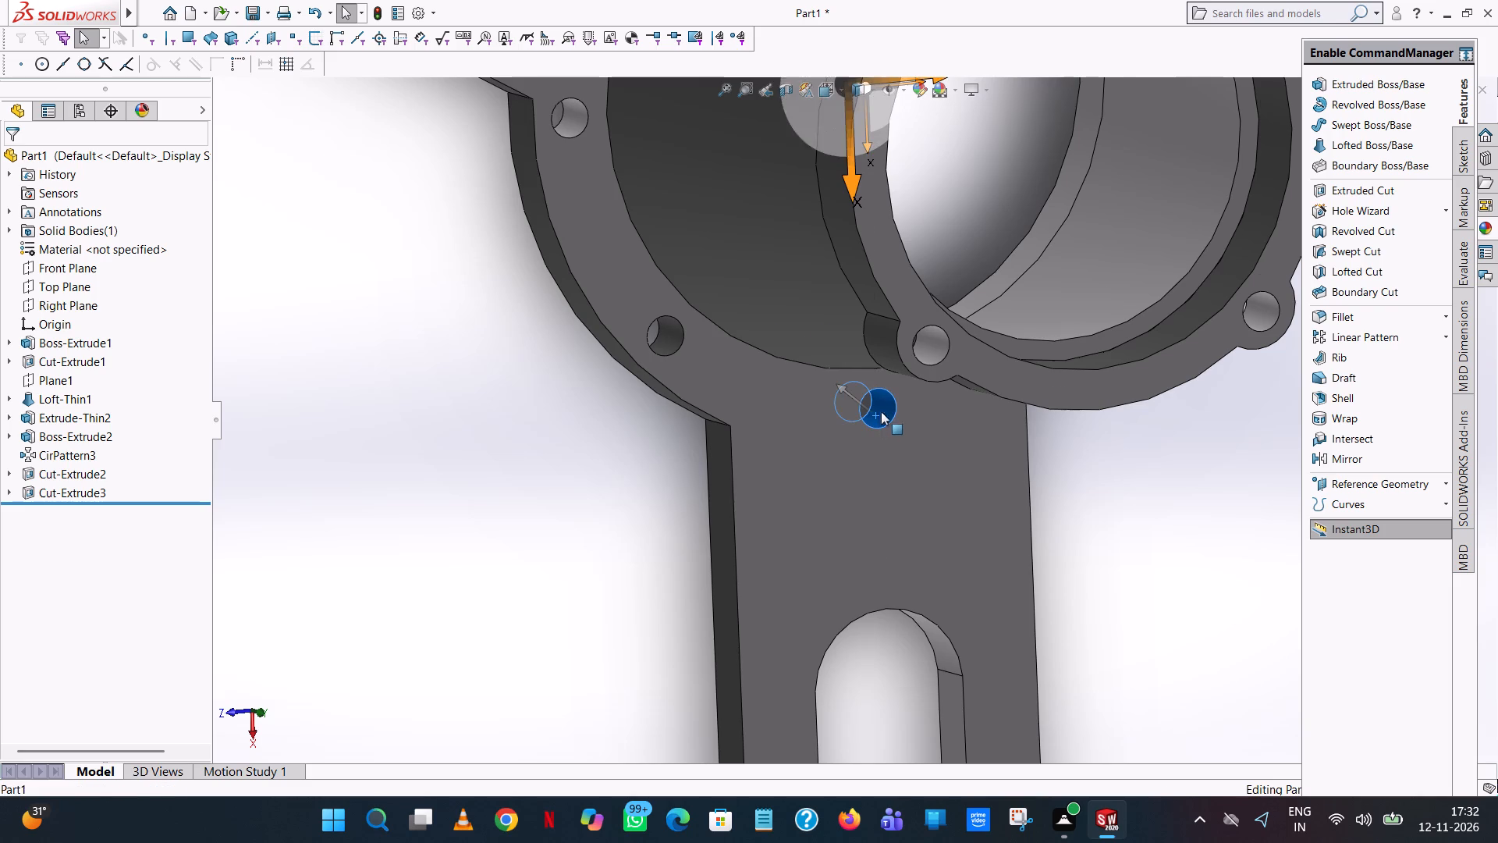
left_click(1039, 344)
left_click(1033, 389)
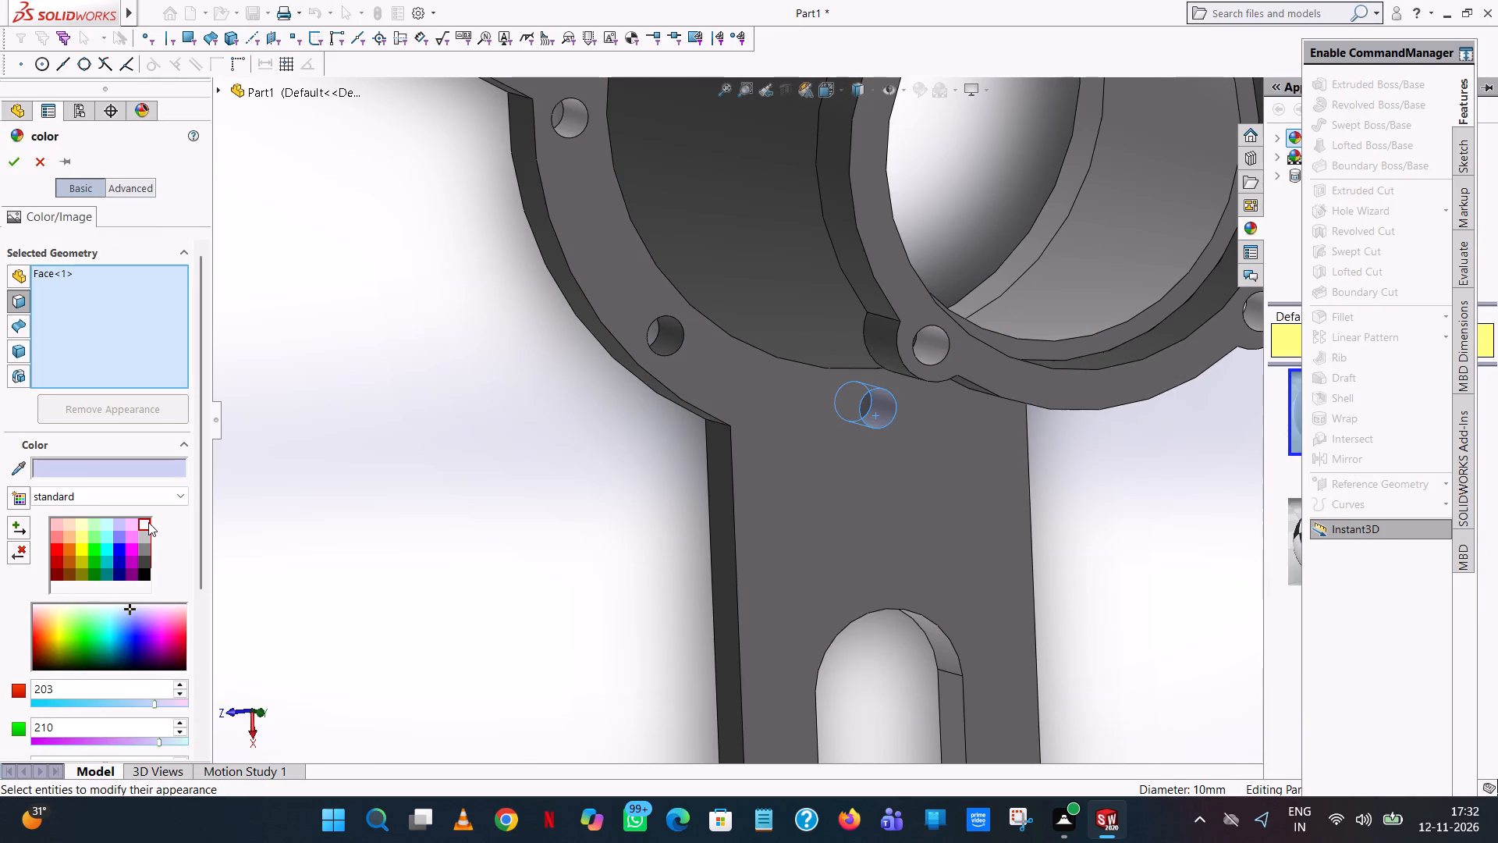
left_click(146, 524)
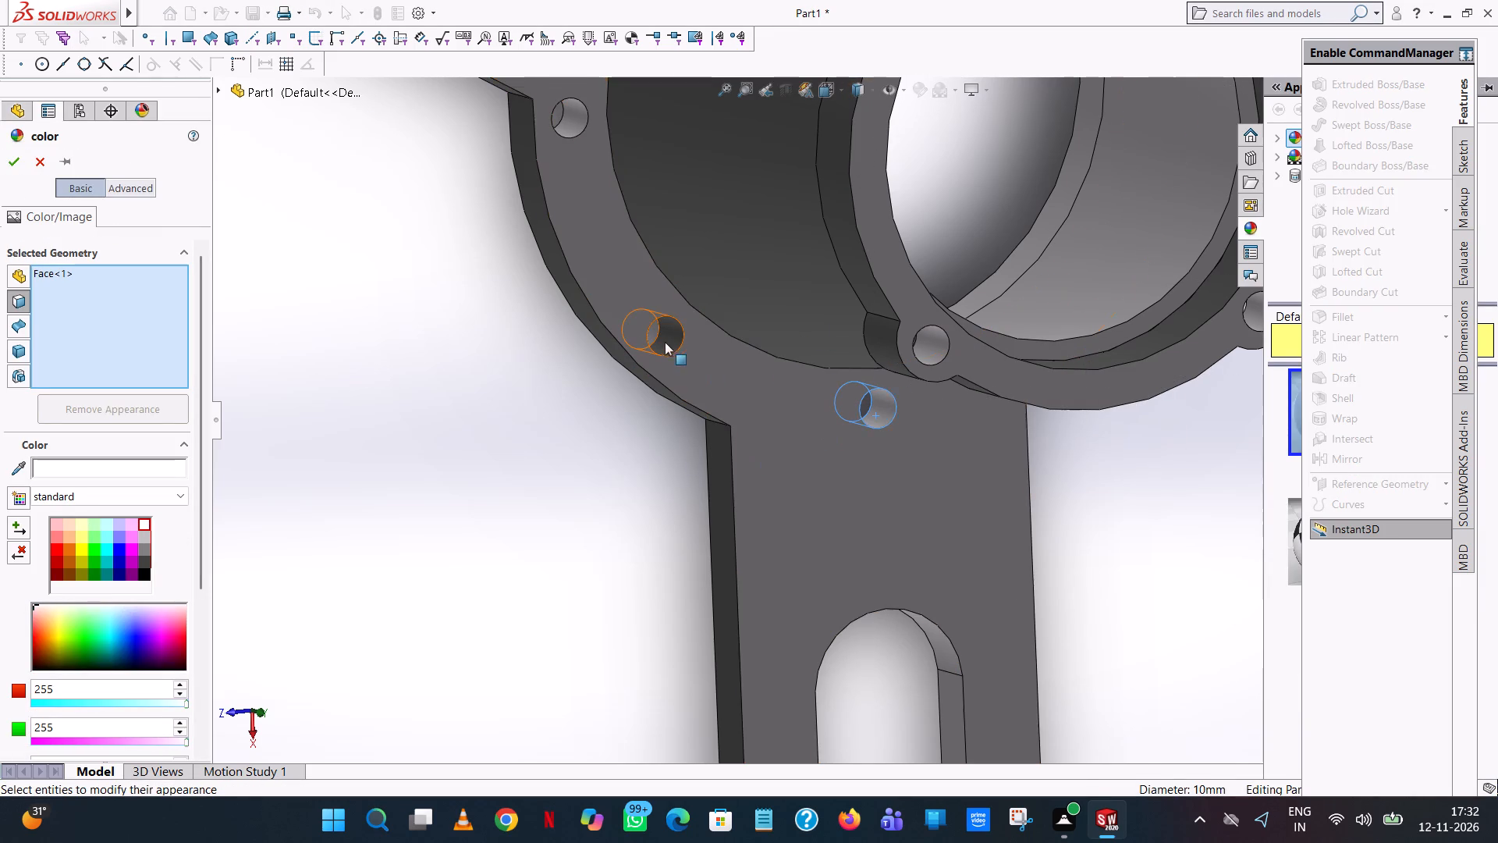
left_click(673, 343)
left_click(577, 119)
scroll(577, 121, "up", 4)
left_click(760, 158)
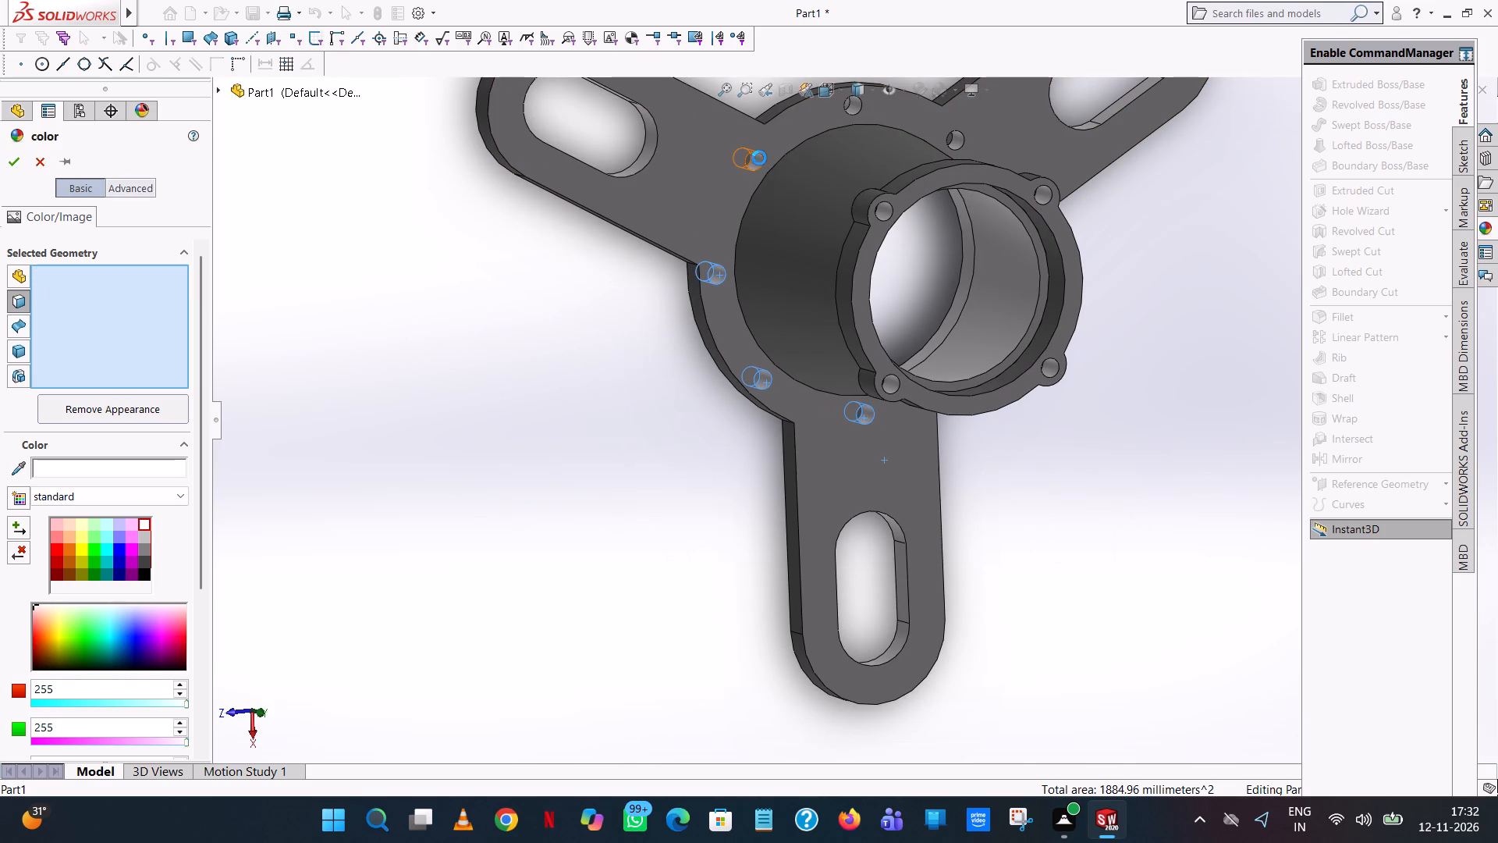
scroll(847, 119, "down", 5)
left_click(873, 189)
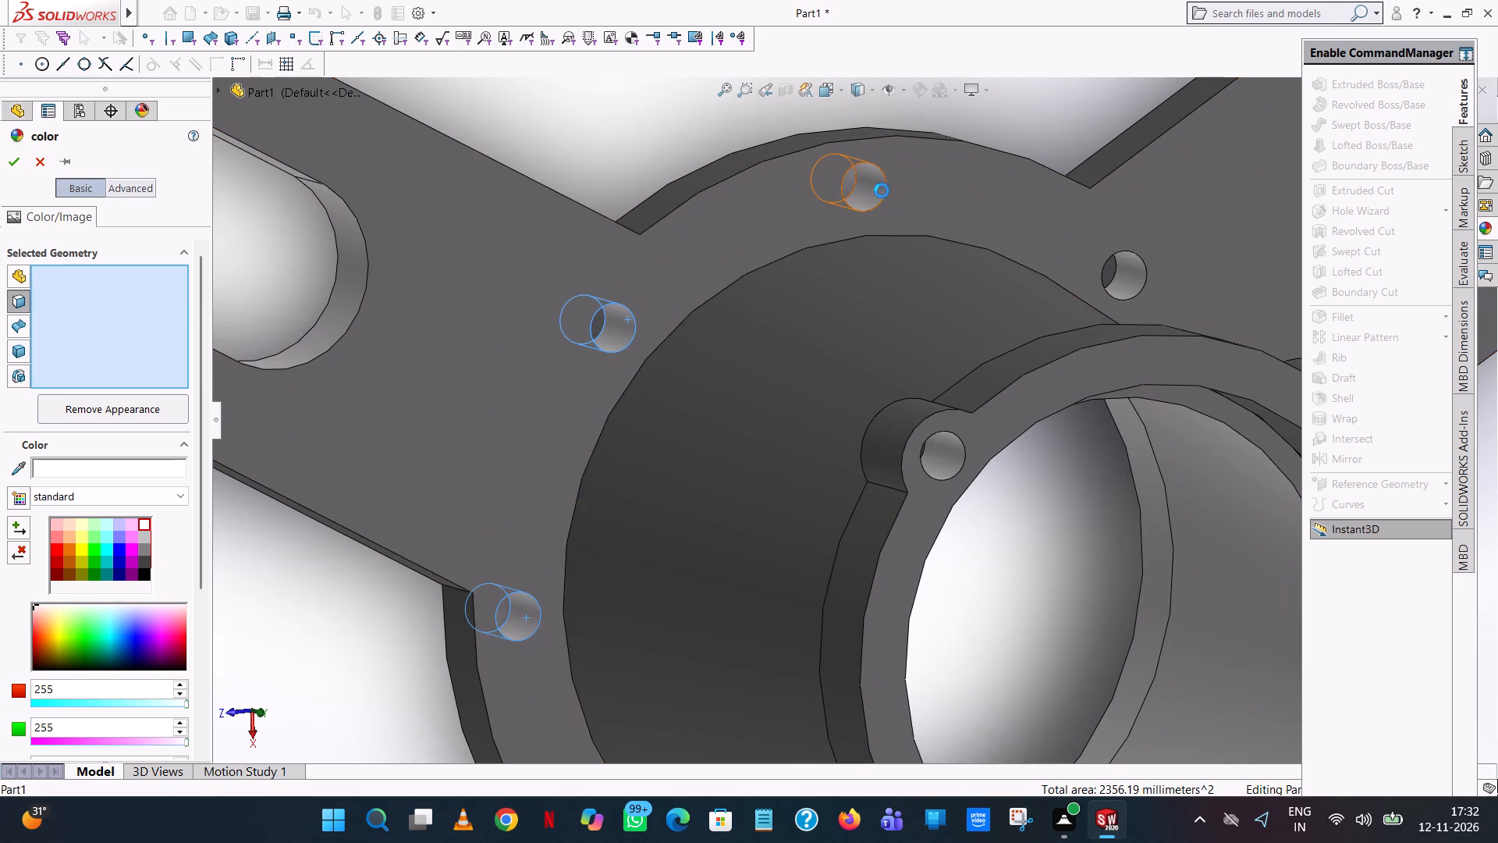
left_click(1139, 290)
scroll(1146, 314, "up", 4)
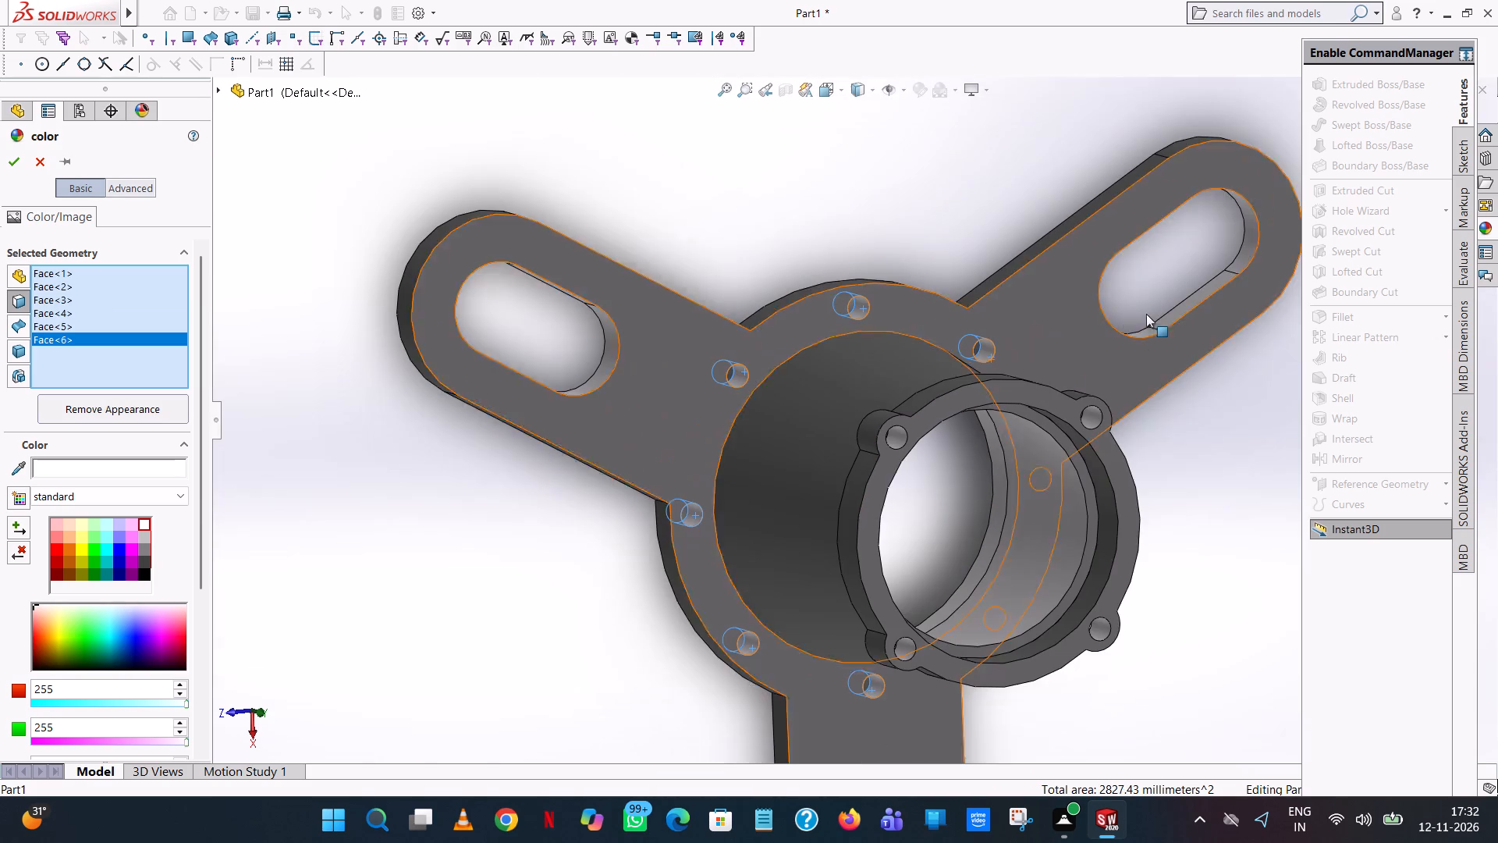
Add the inner faces of the two remaining flange bolt holes and apply the white colour to all eight.
scroll(982, 354, "down", 3)
scroll(987, 354, "up", 6)
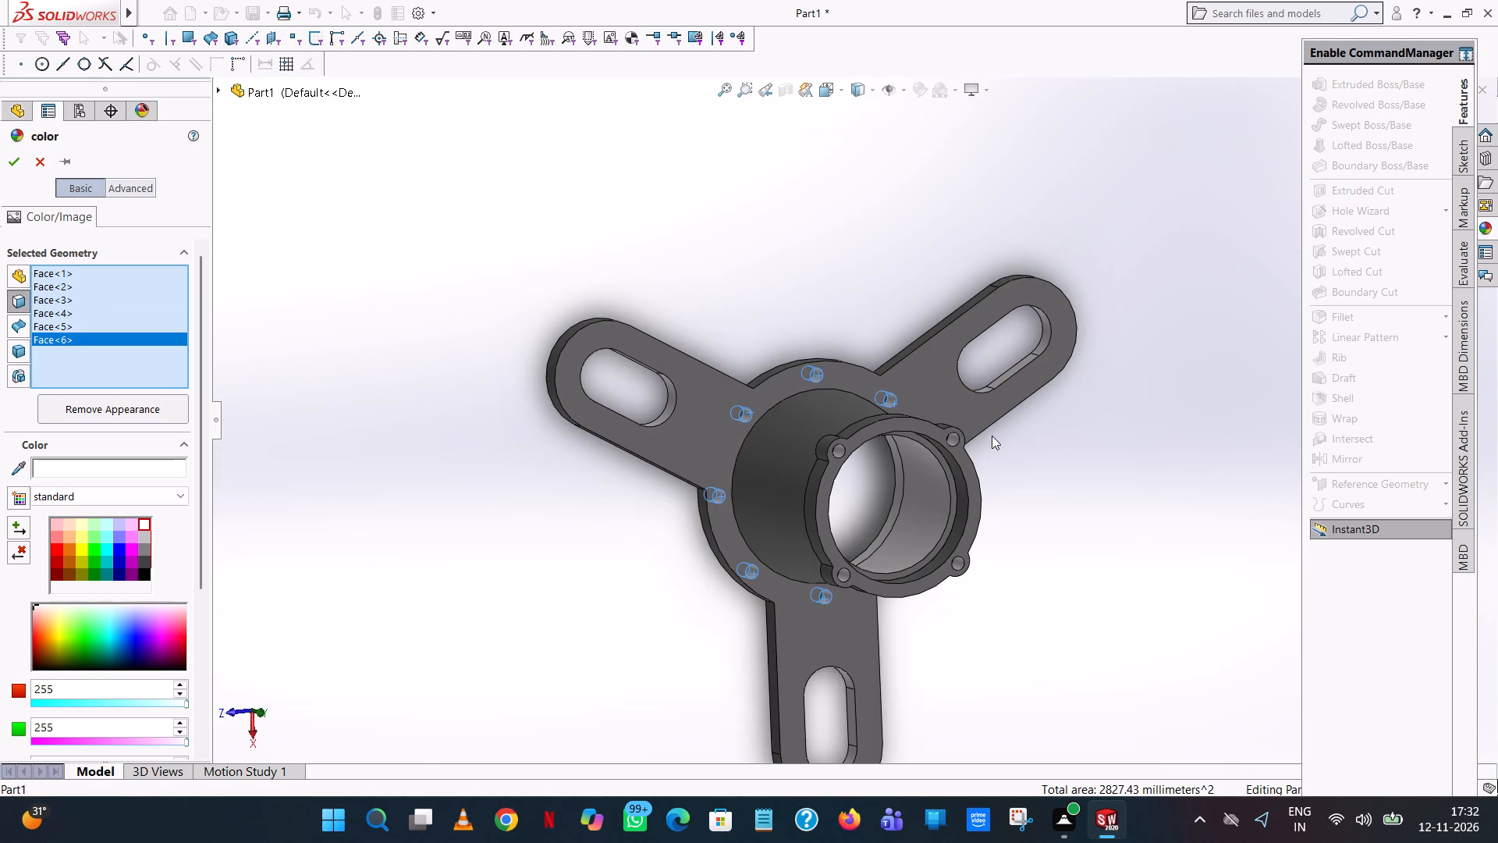
middle_click_drag(982, 439, 918, 396)
scroll(912, 476, "down", 6)
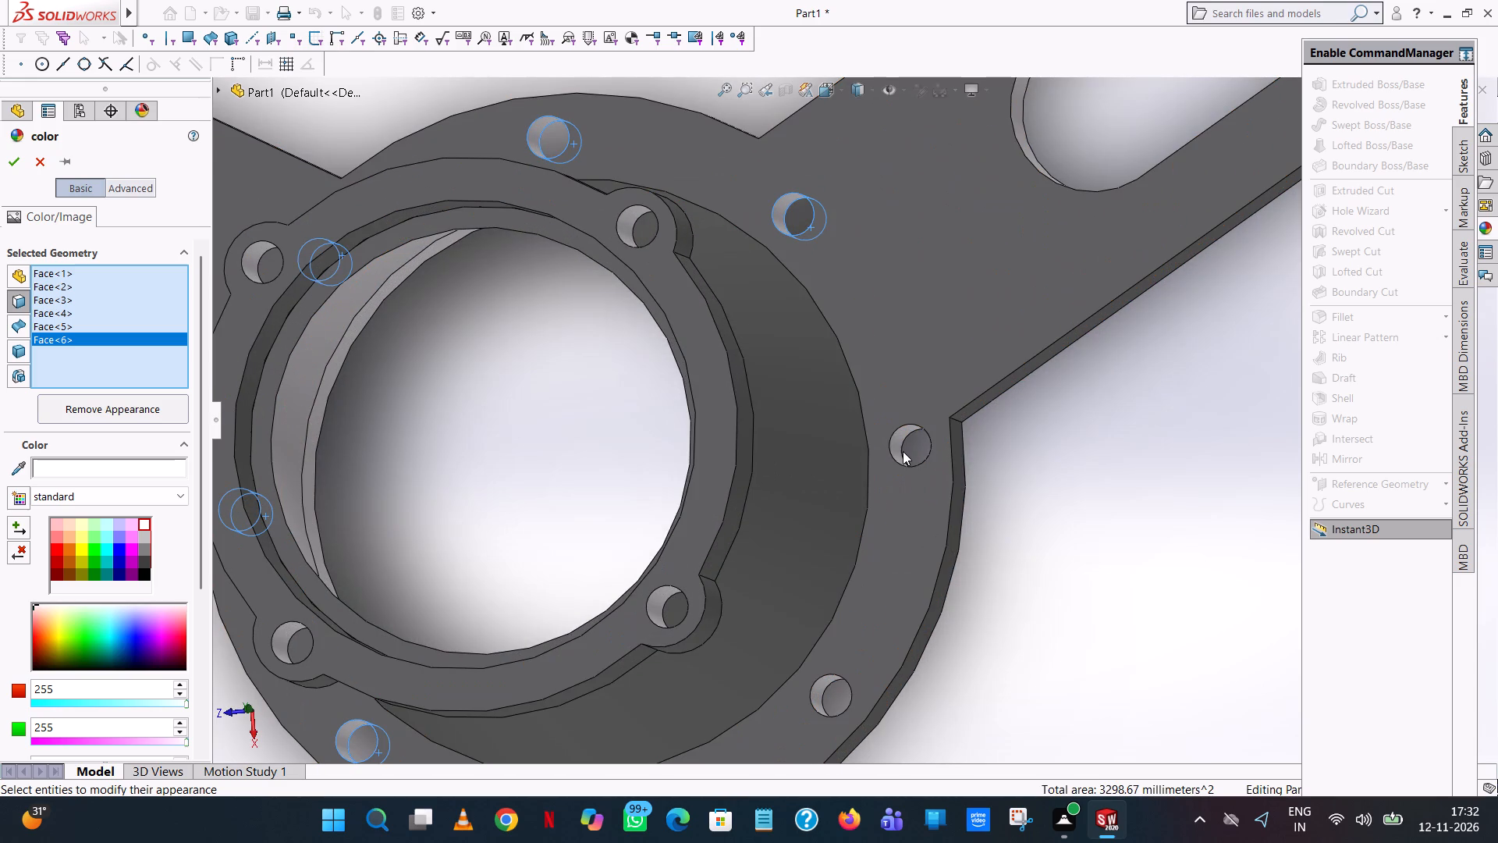
left_click(896, 440)
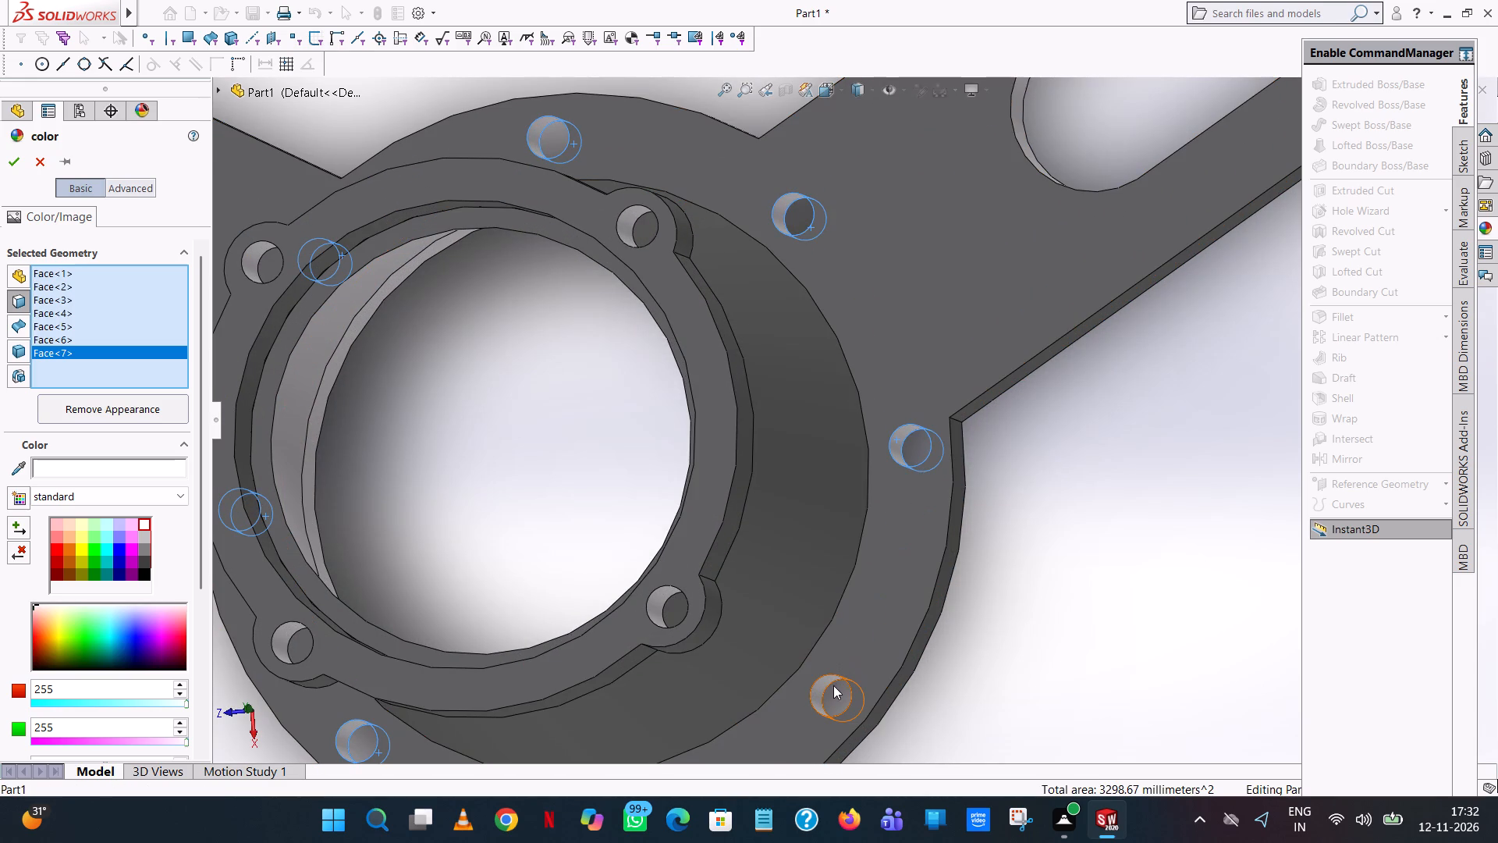
left_click(819, 687)
scroll(822, 710, "up", 7)
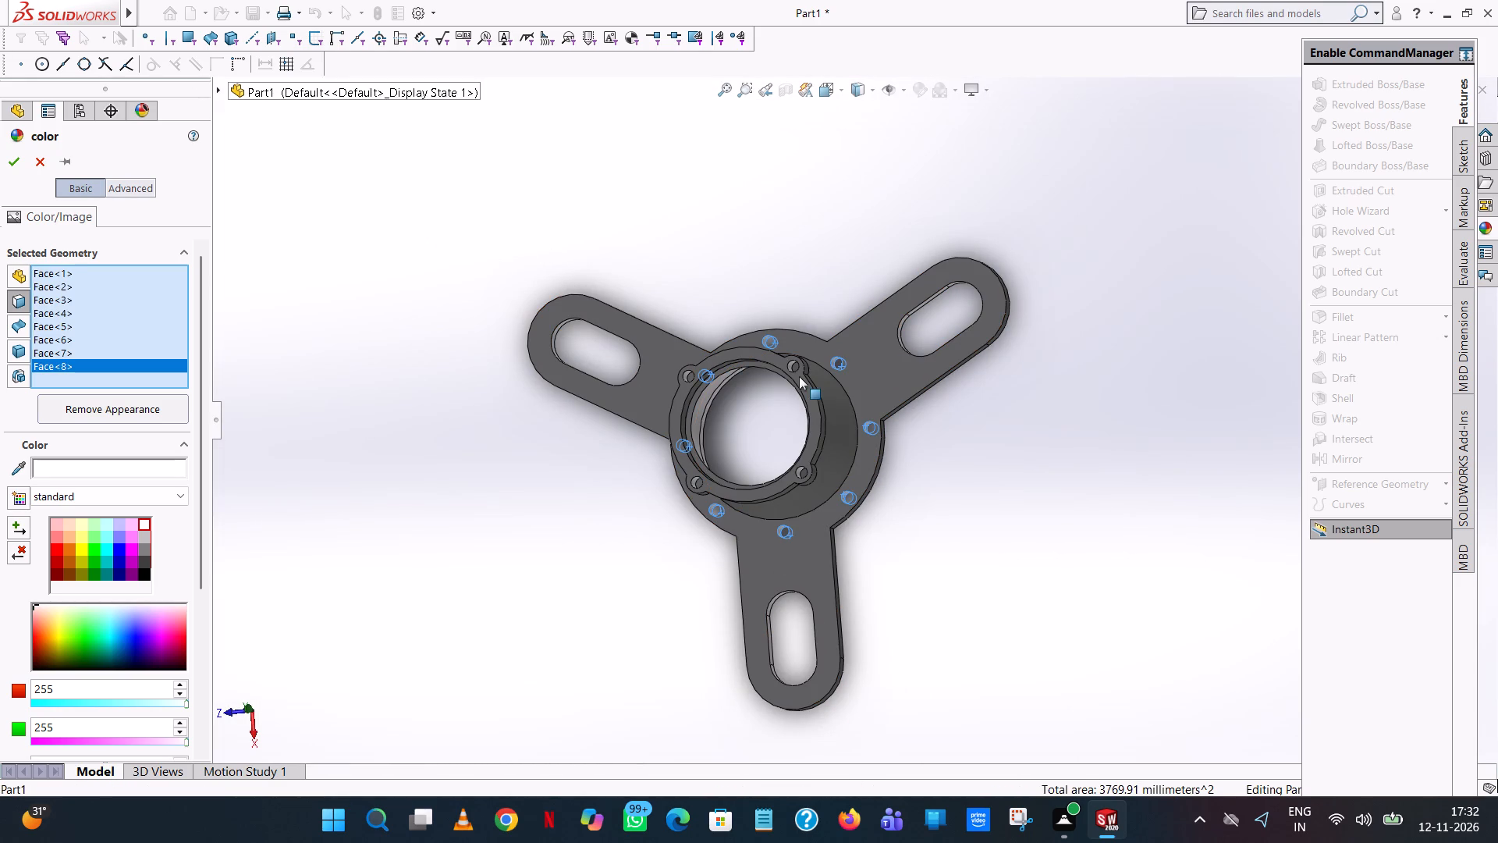
scroll(799, 376, "down", 11)
left_click(15, 153)
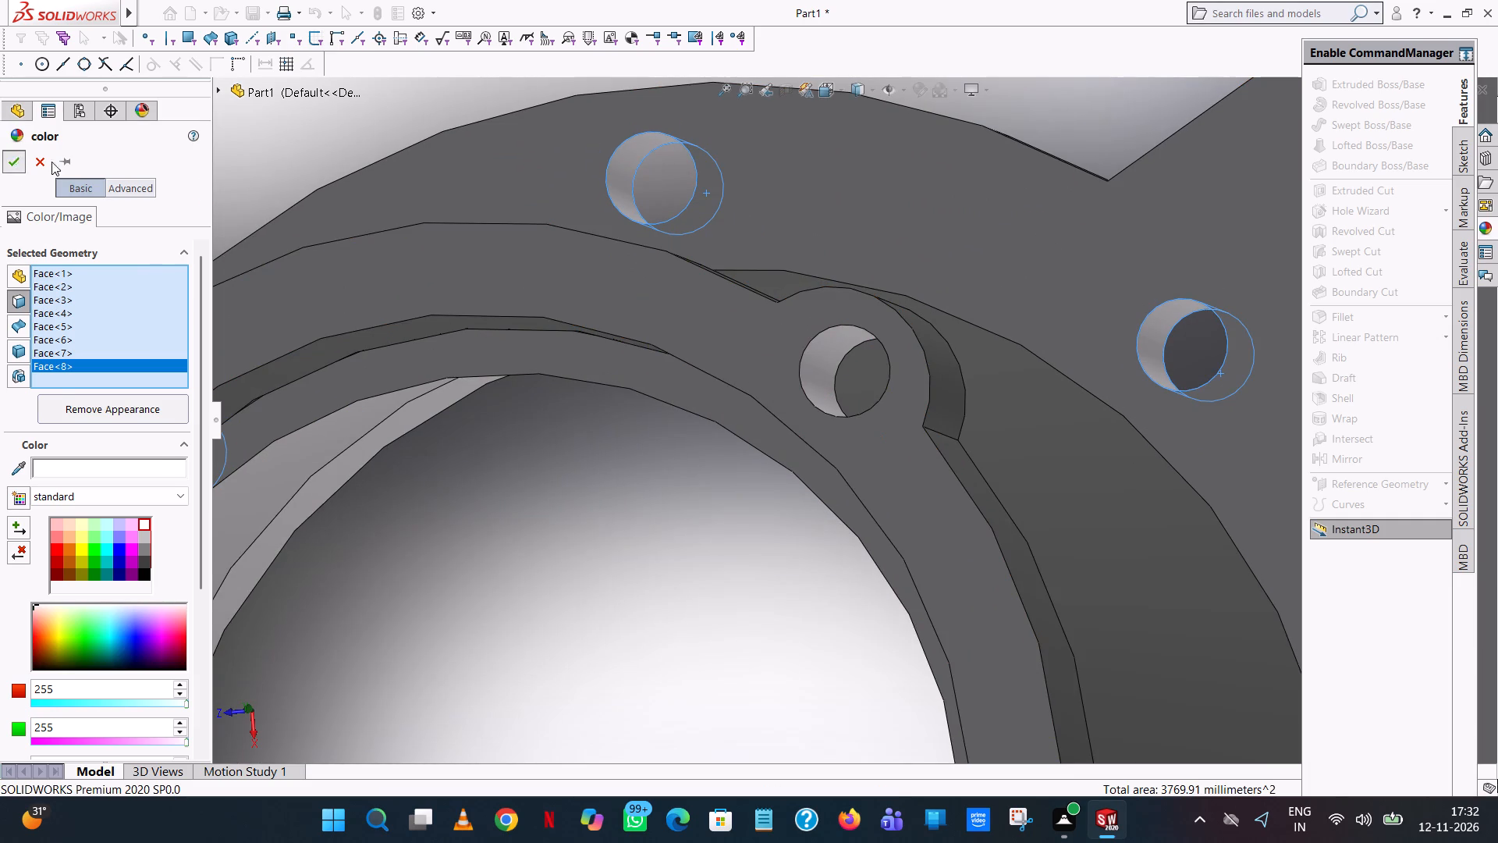
Colour the inner cylindrical face of the bossed ring at the top of the tapered tube white.
scroll(596, 542, "up", 8)
middle_click_drag(787, 522, 772, 469)
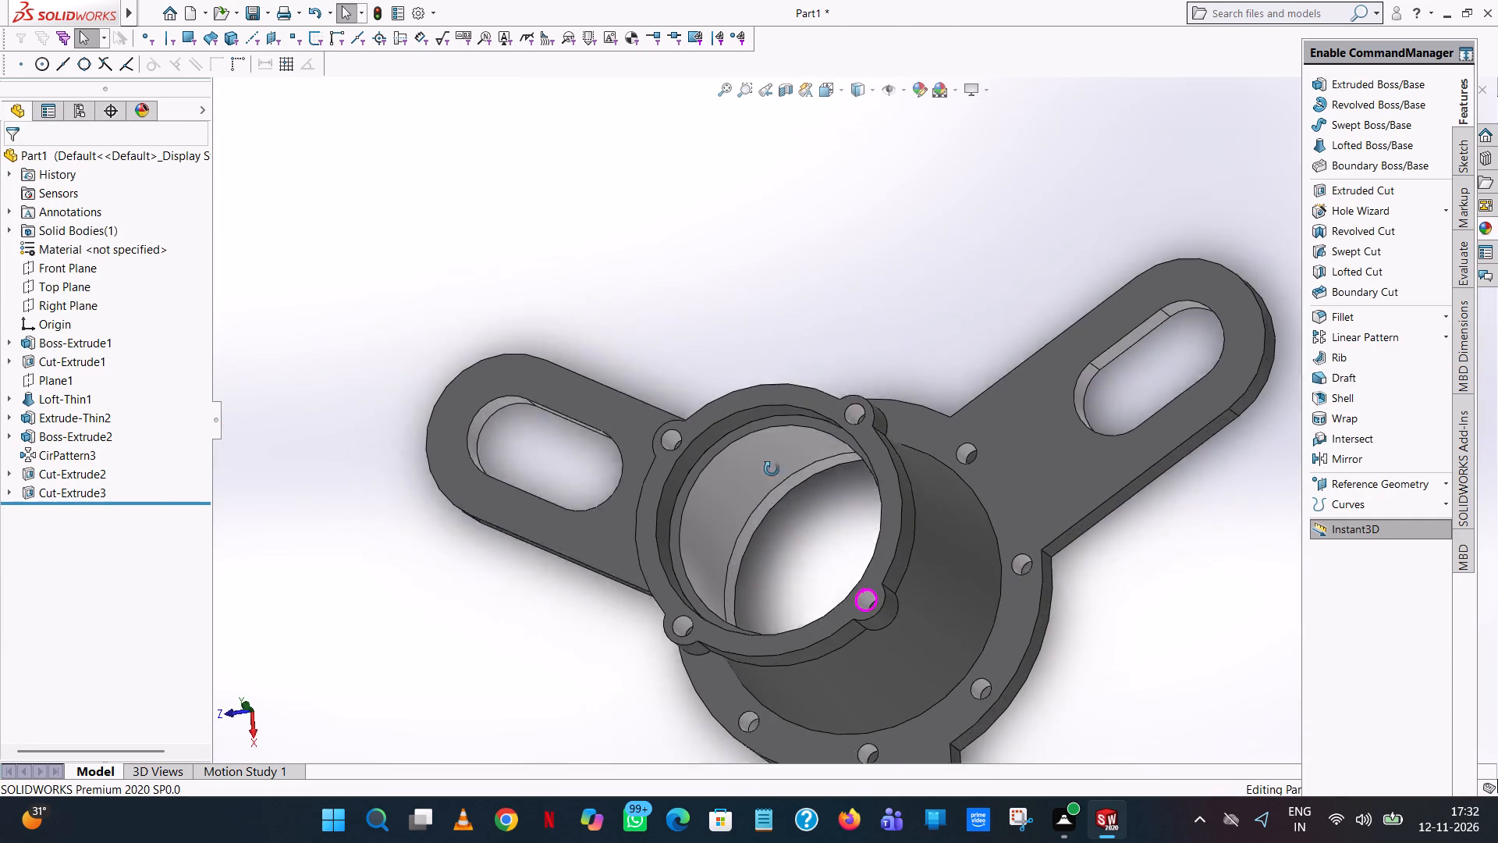
middle_click_drag(772, 469, 777, 419)
scroll(780, 492, "down", 7)
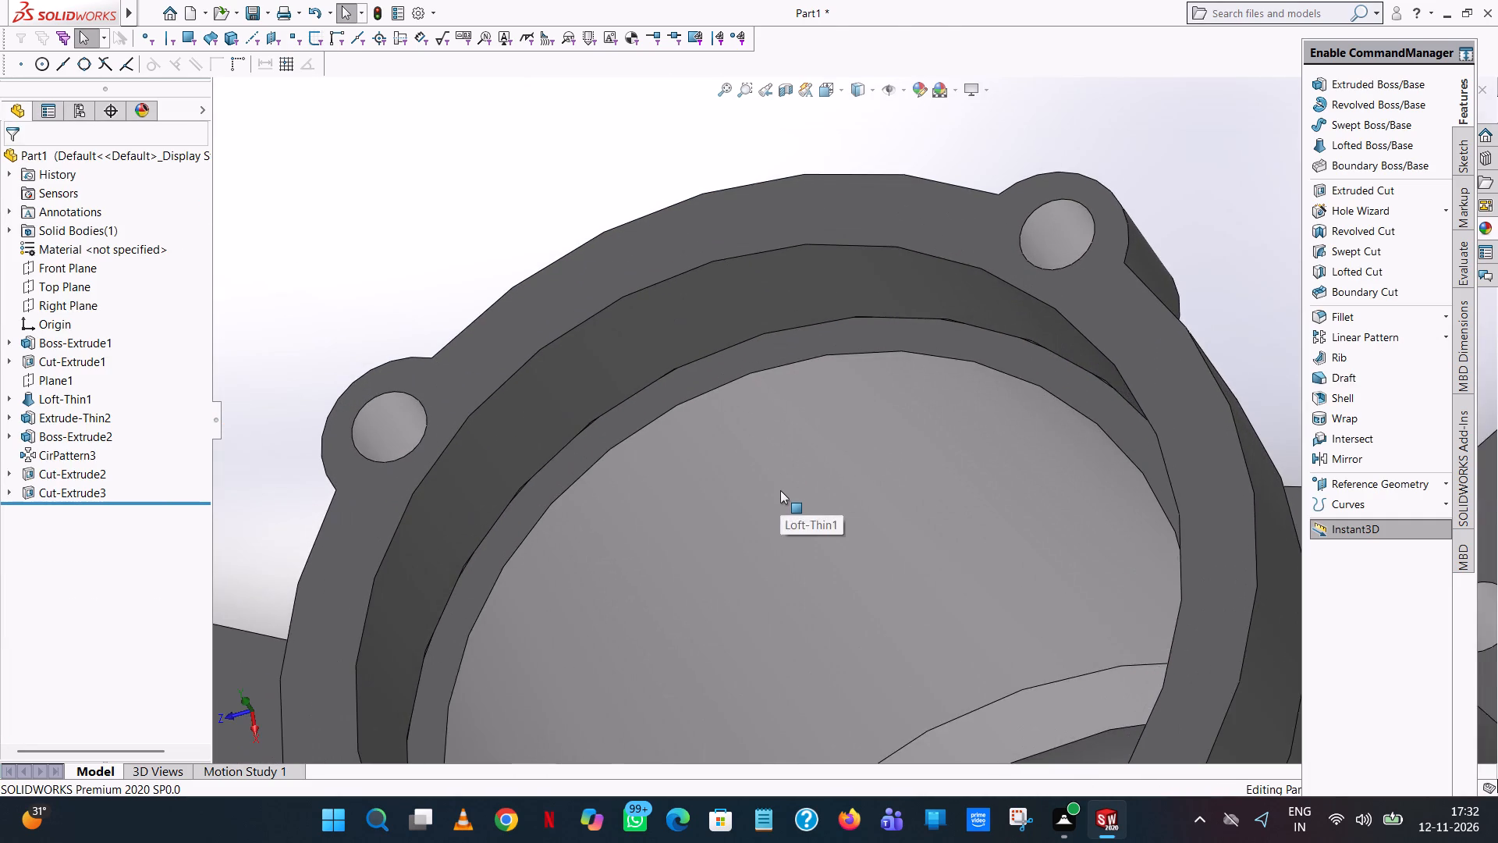
middle_click_drag(772, 476, 758, 427)
left_click(718, 199)
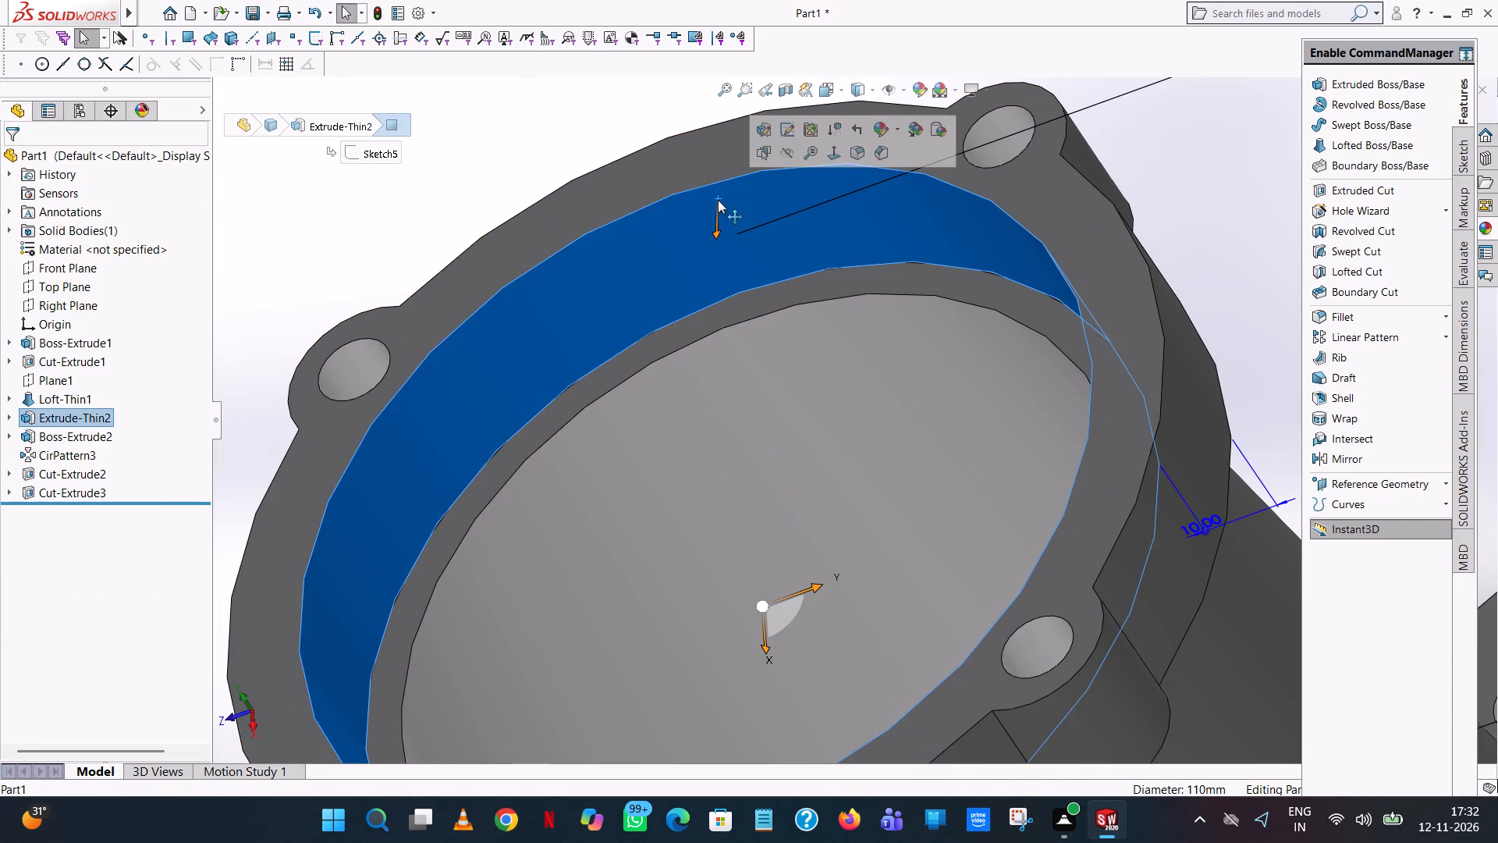
left_click(888, 128)
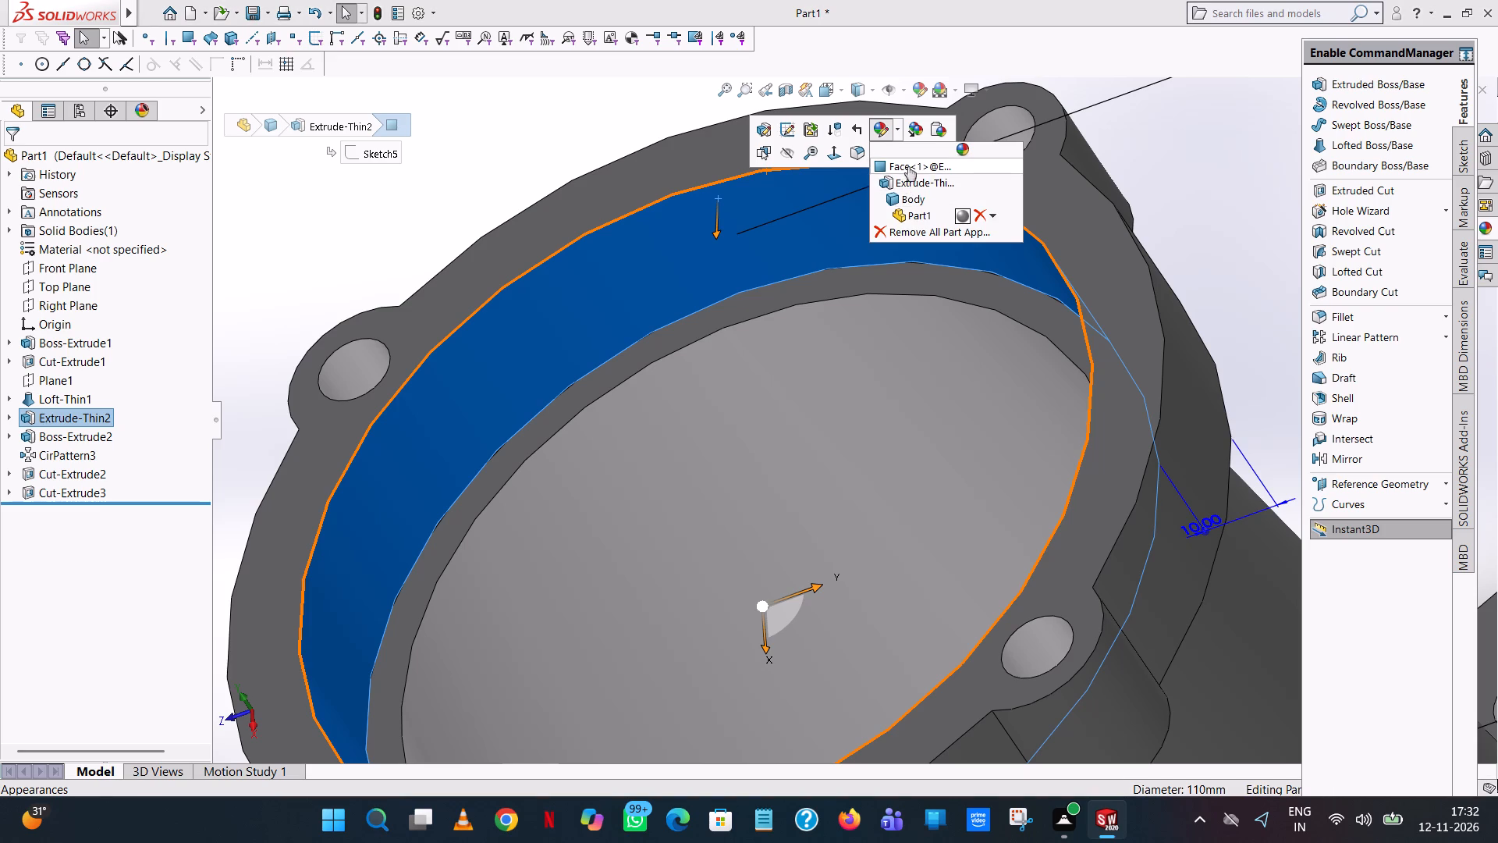
left_click(908, 166)
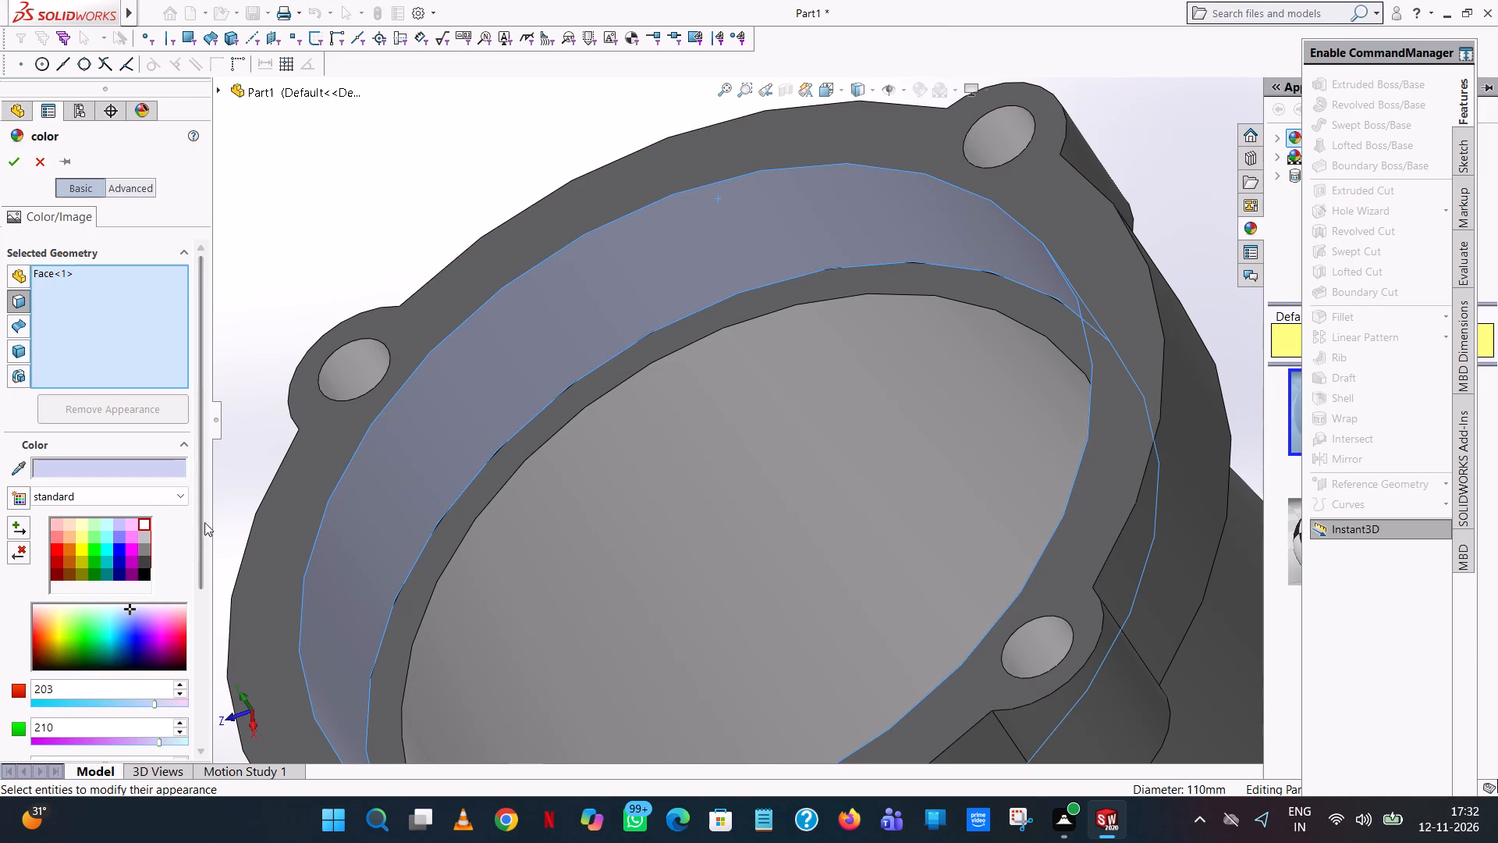
left_click(146, 521)
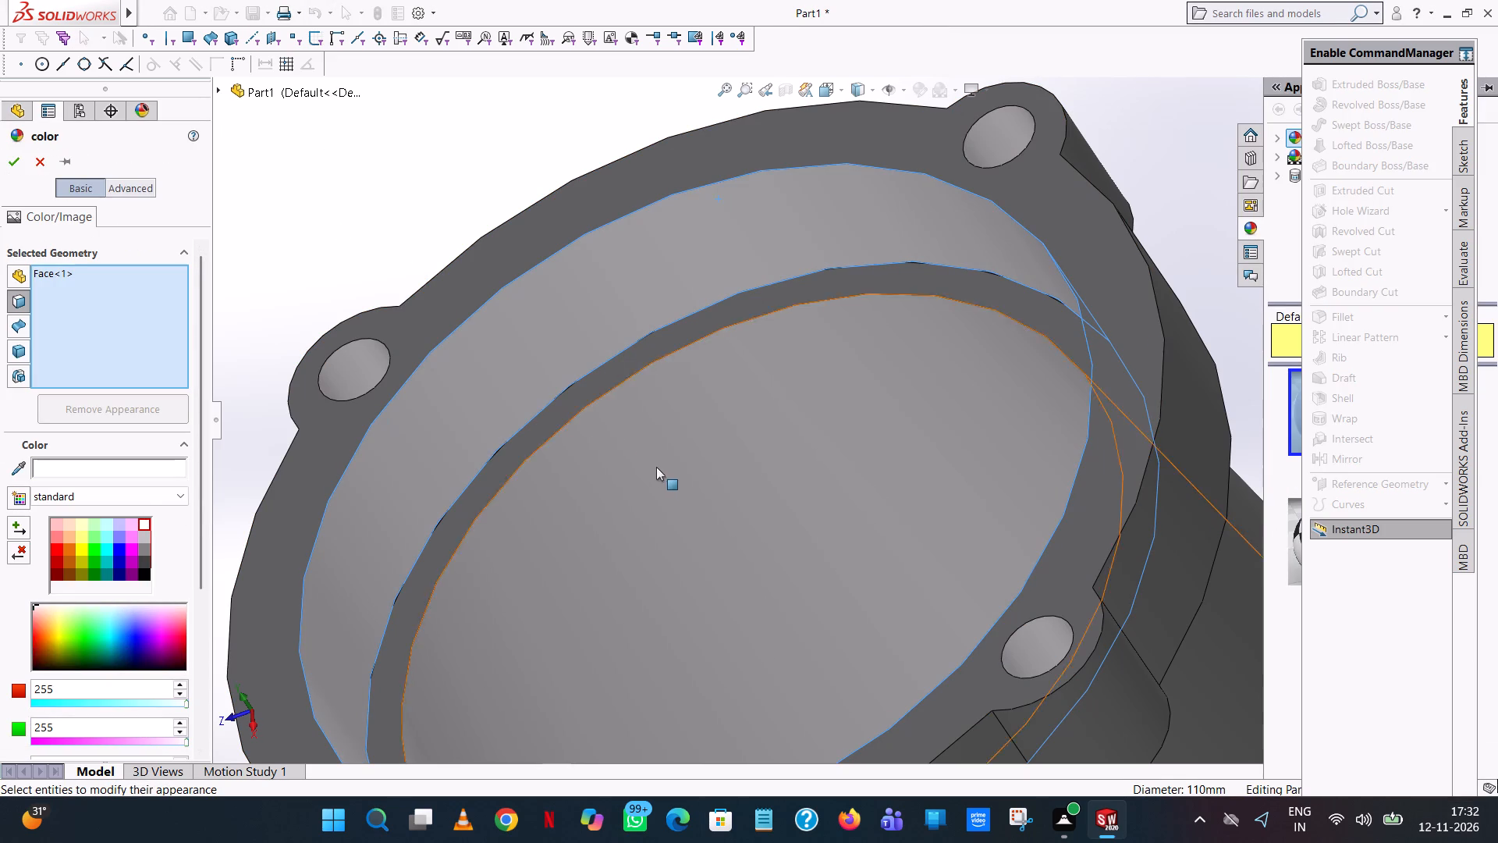
scroll(657, 464, "up", 4)
middle_click_drag(658, 463, 741, 399)
scroll(741, 399, "up", 1)
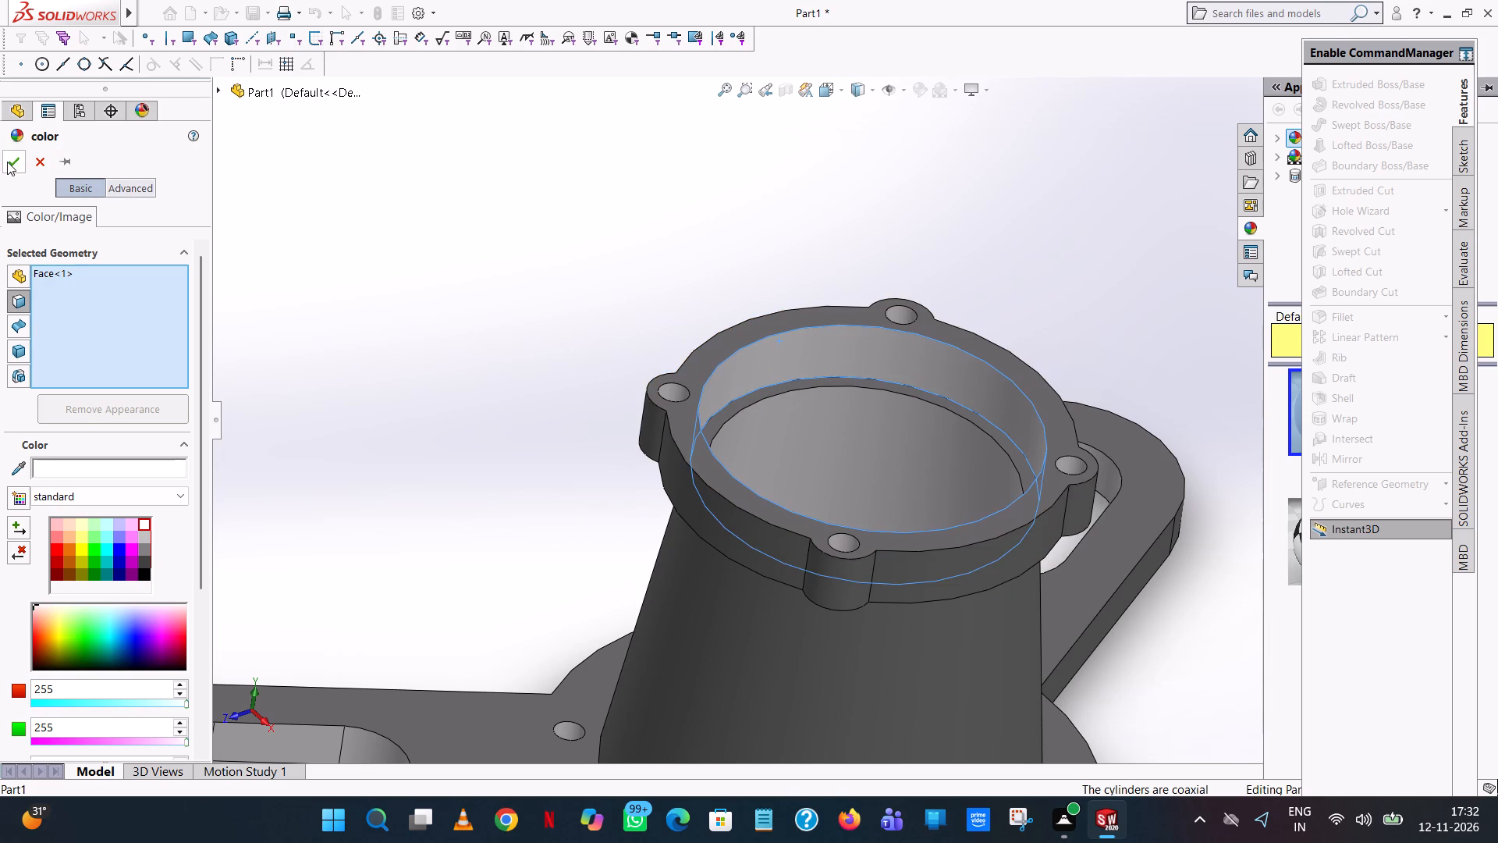
left_click(7, 162)
left_click(576, 165)
Examine the whole part from the front, side and underside to check the white slot, bore and hole faces.
middle_click_drag(496, 214, 509, 322)
scroll(488, 343, "up", 3)
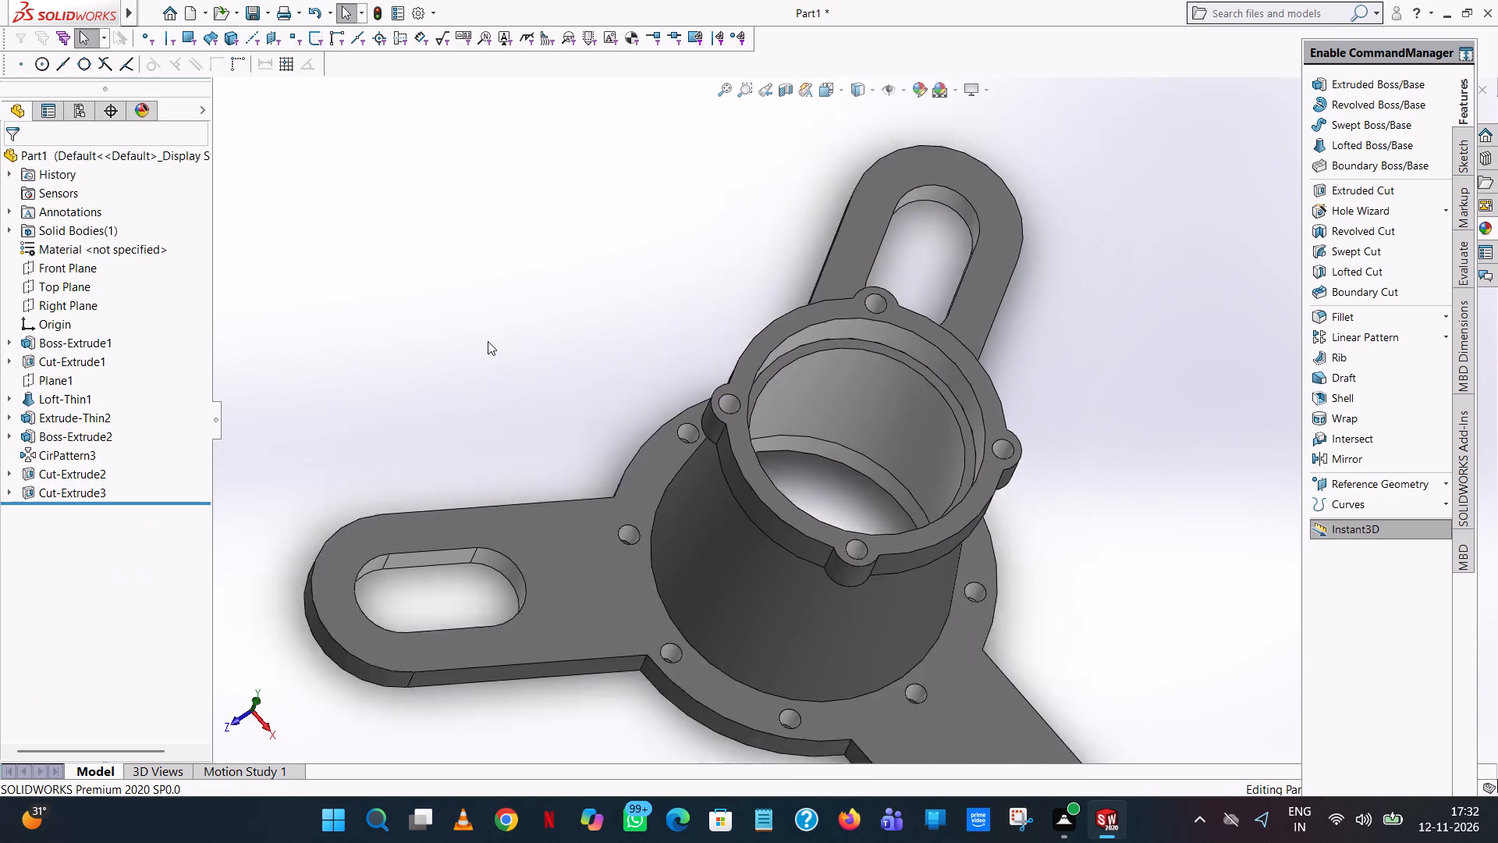
scroll(488, 341, "up", 1)
middle_click_drag(488, 341, 391, 360)
scroll(587, 442, "up", 1)
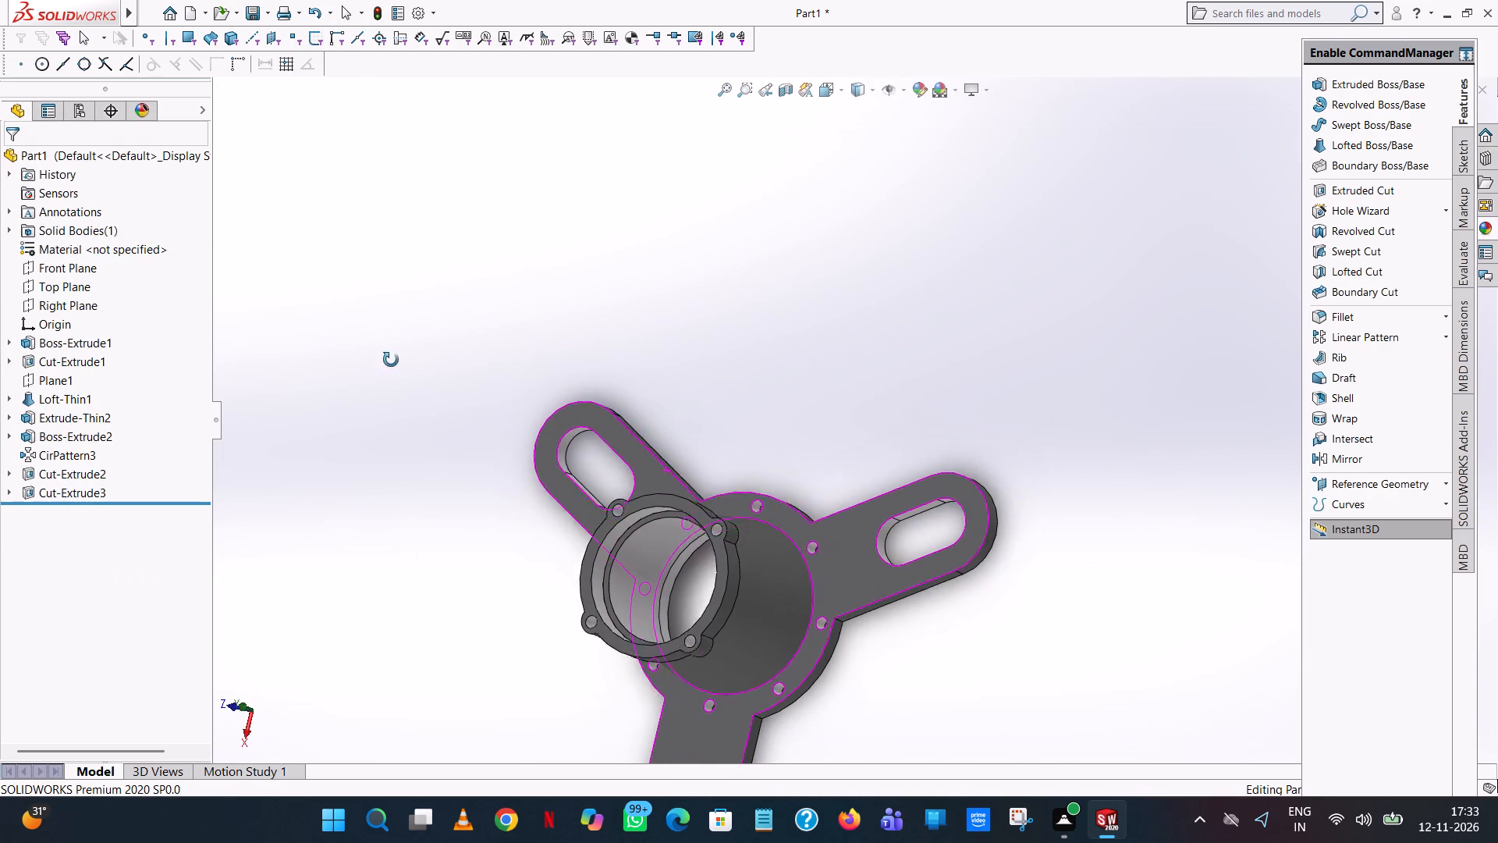
middle_click_drag(391, 360, 387, 379)
scroll(1036, 654, "down", 1)
middle_click_drag(891, 666, 940, 631)
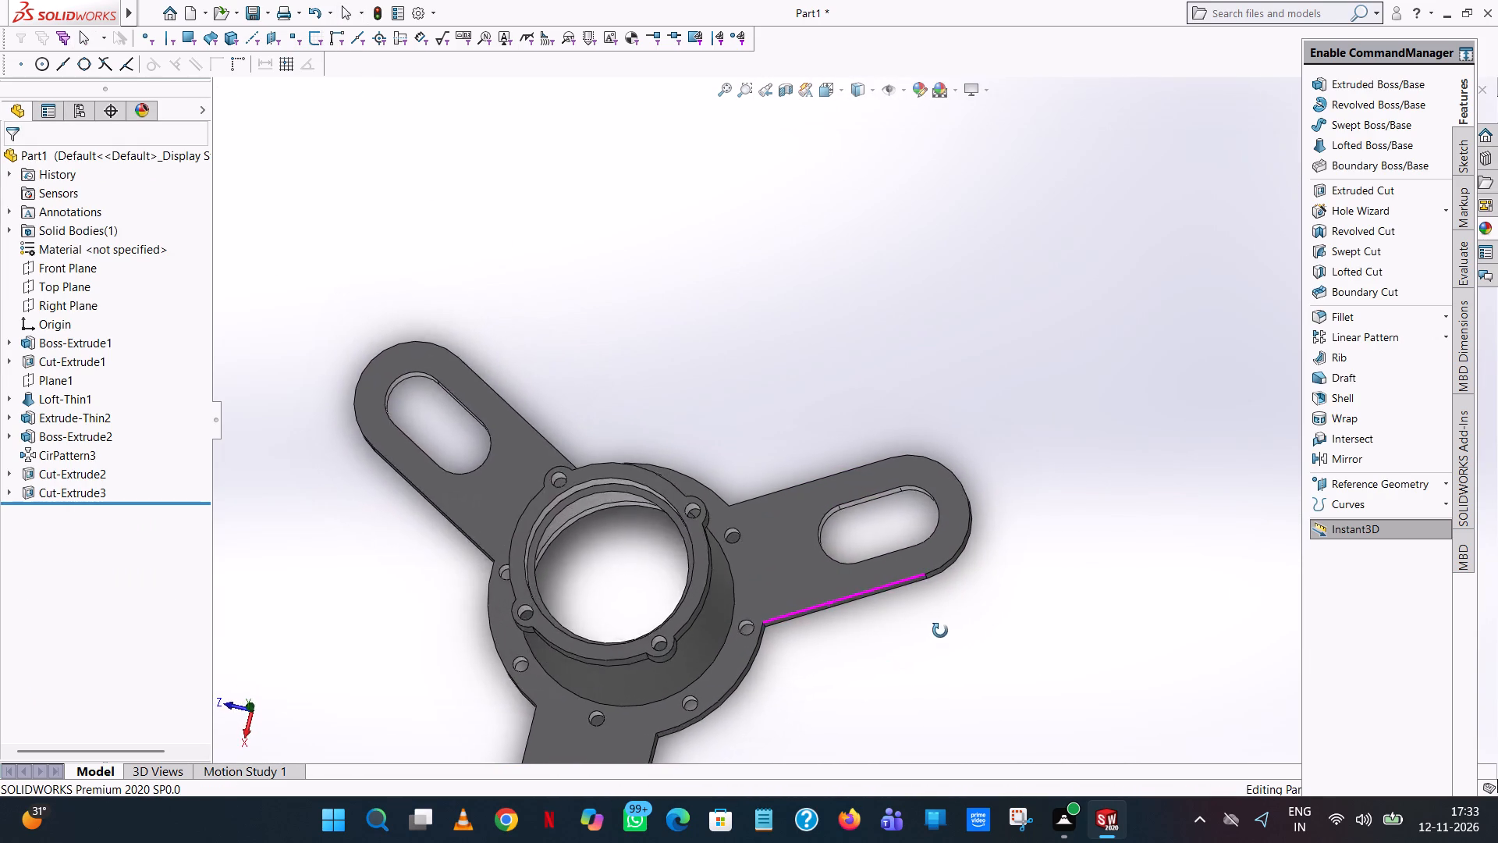
middle_click_drag(940, 631, 972, 628)
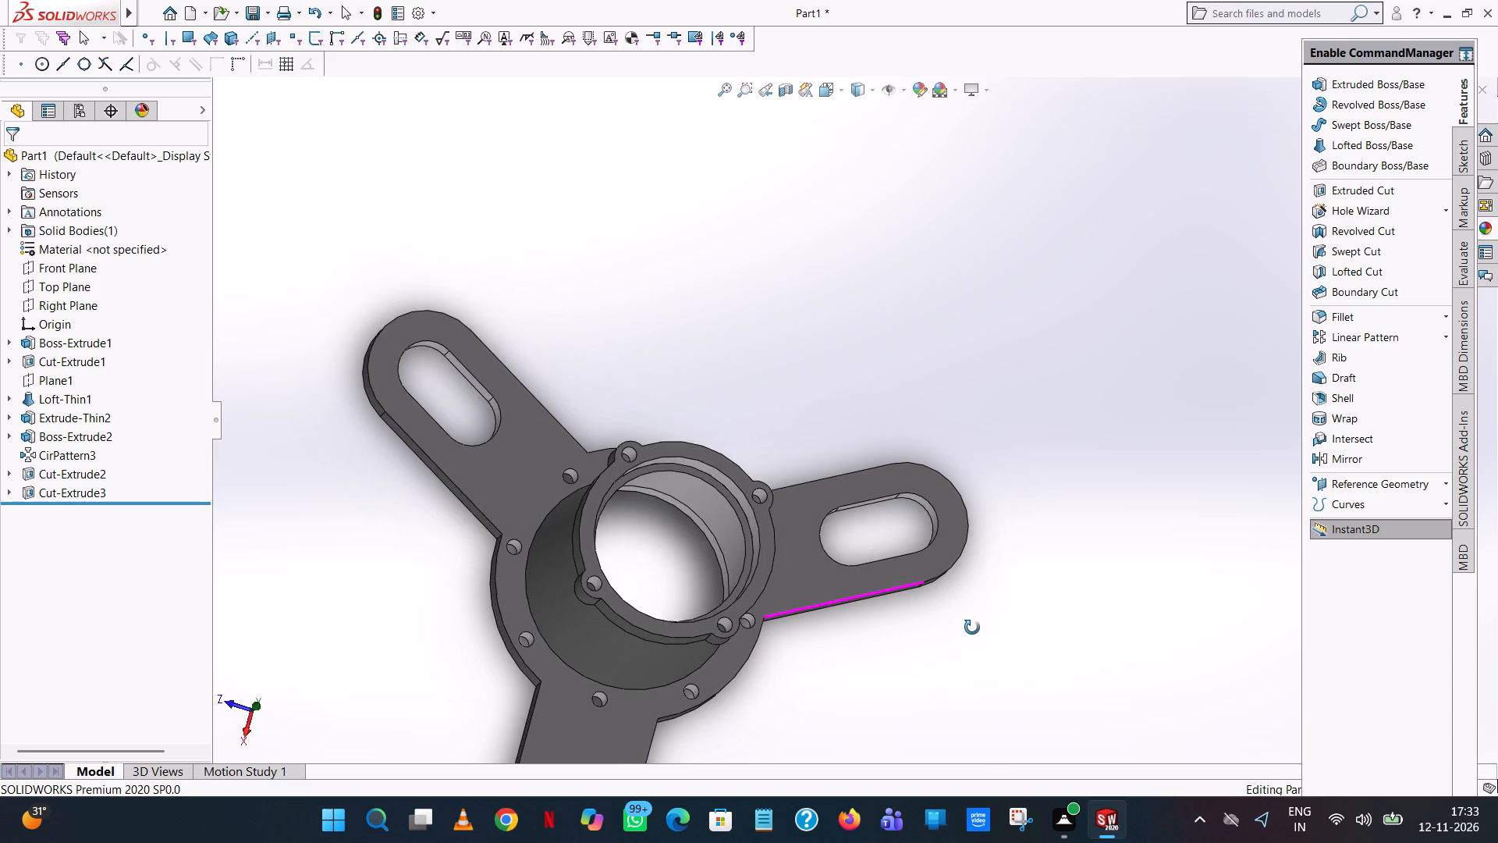
middle_click_drag(972, 628, 1041, 688)
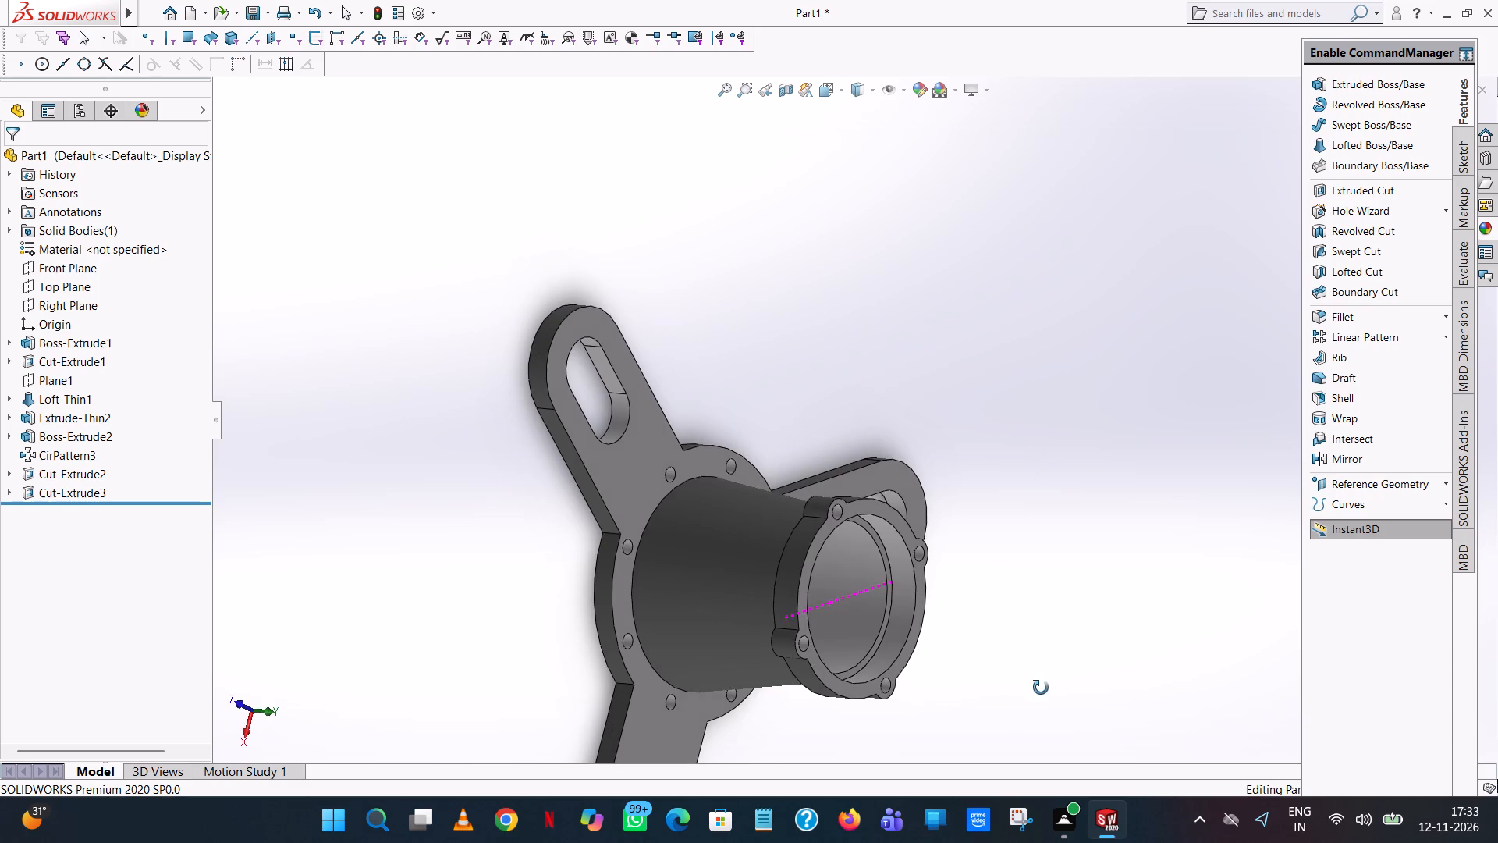
middle_click_drag(1041, 688, 1041, 687)
scroll(754, 583, "down", 6)
scroll(535, 205, "down", 9)
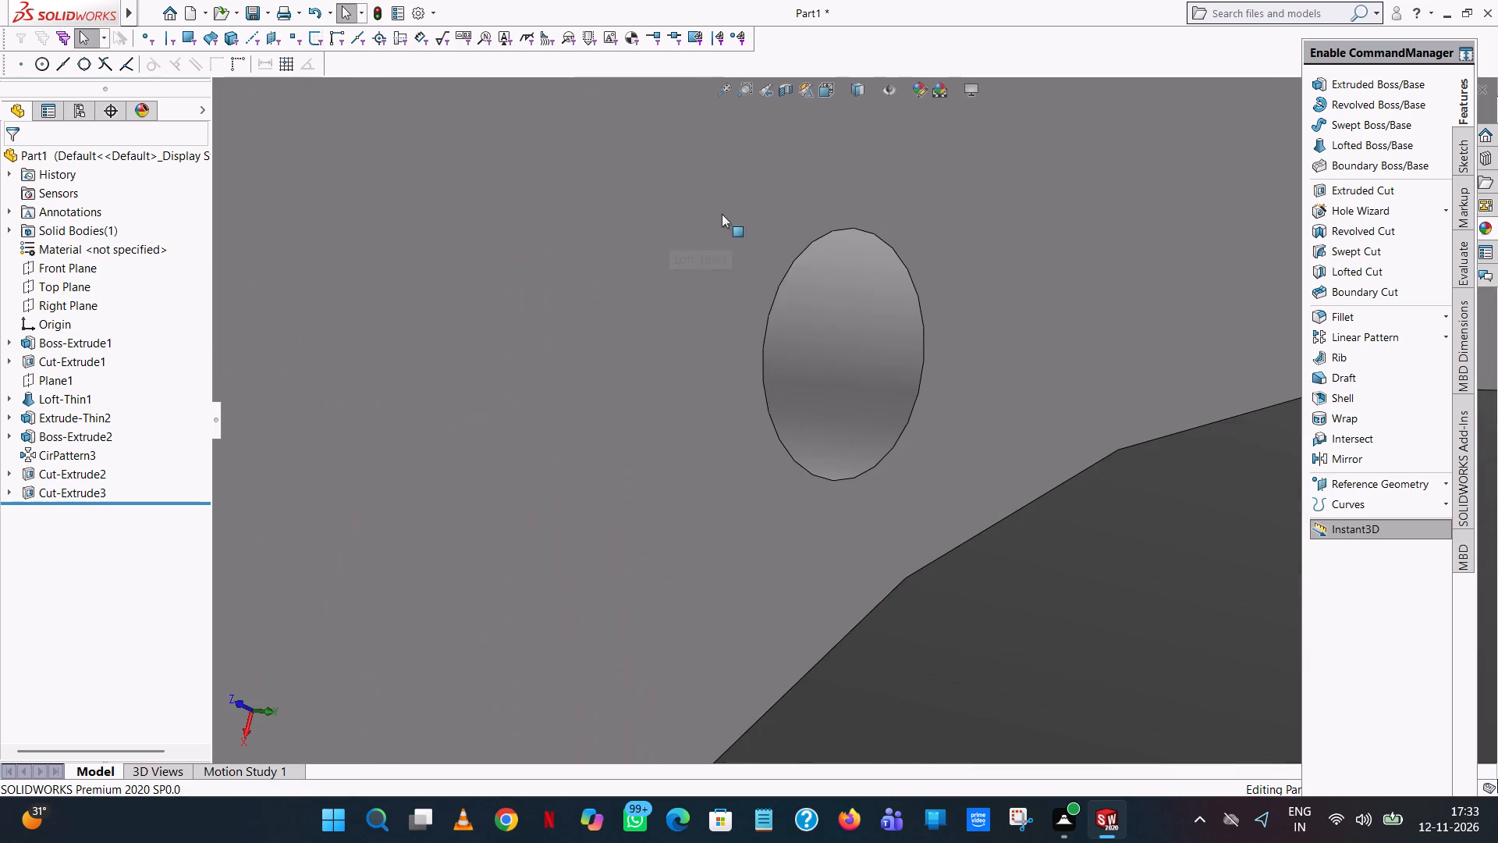
scroll(1017, 361, "up", 10)
scroll(800, 348, "up", 7)
middle_click_drag(298, 343, 531, 461)
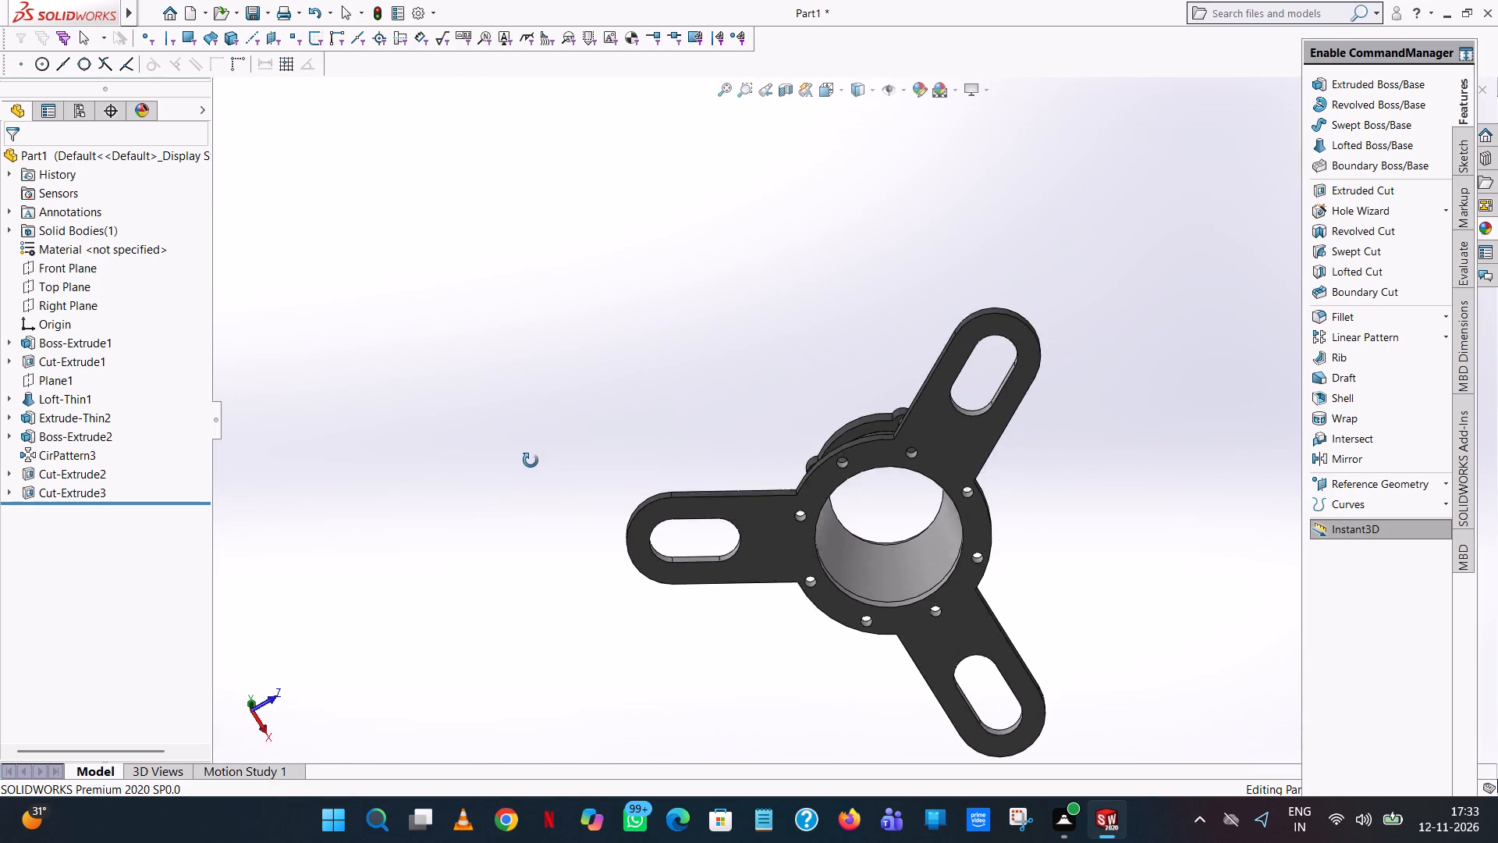
middle_click_drag(531, 461, 218, 494)
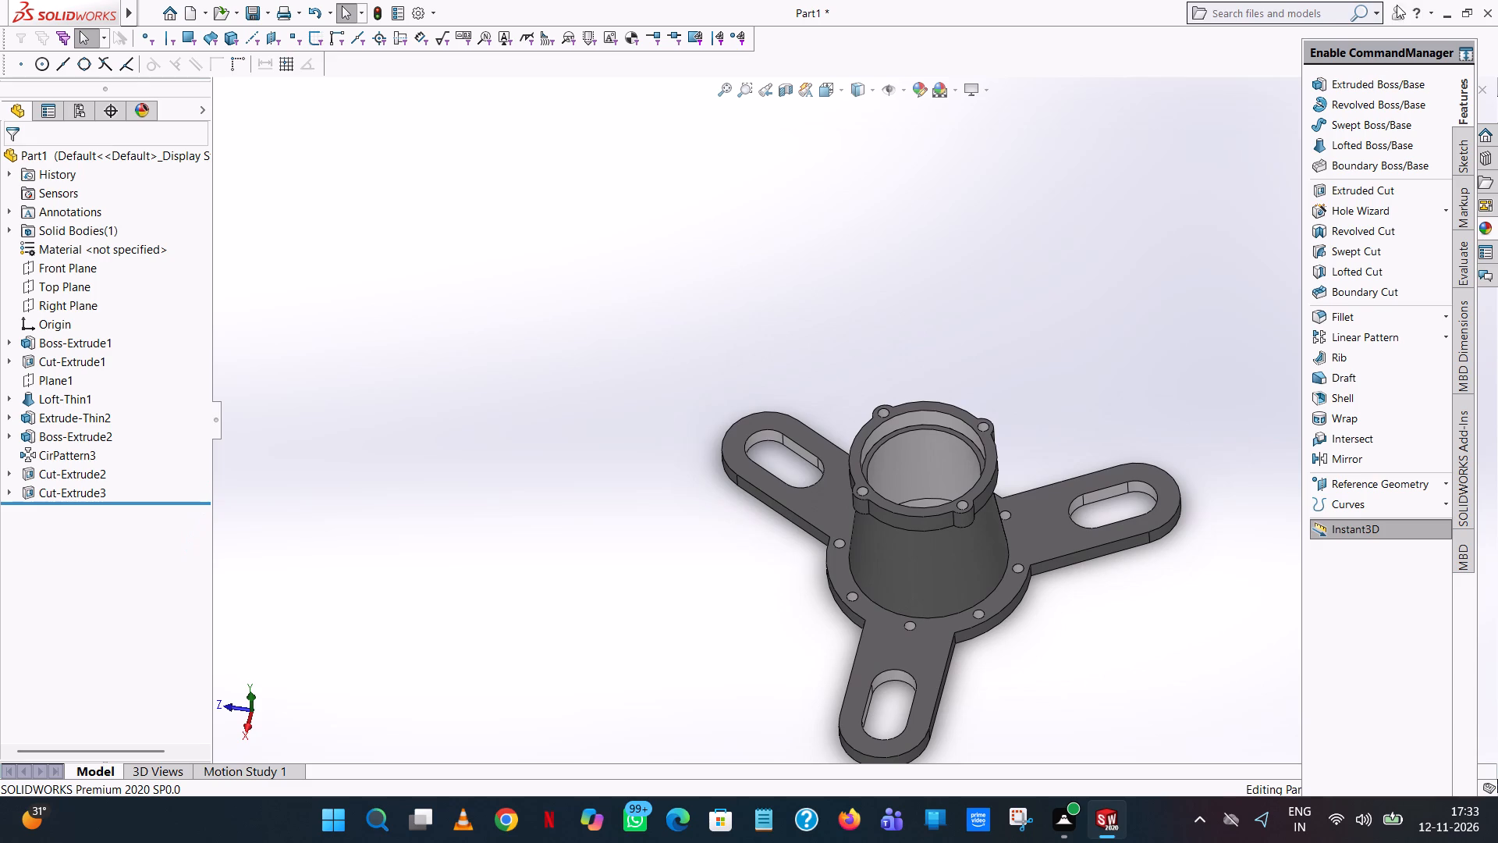
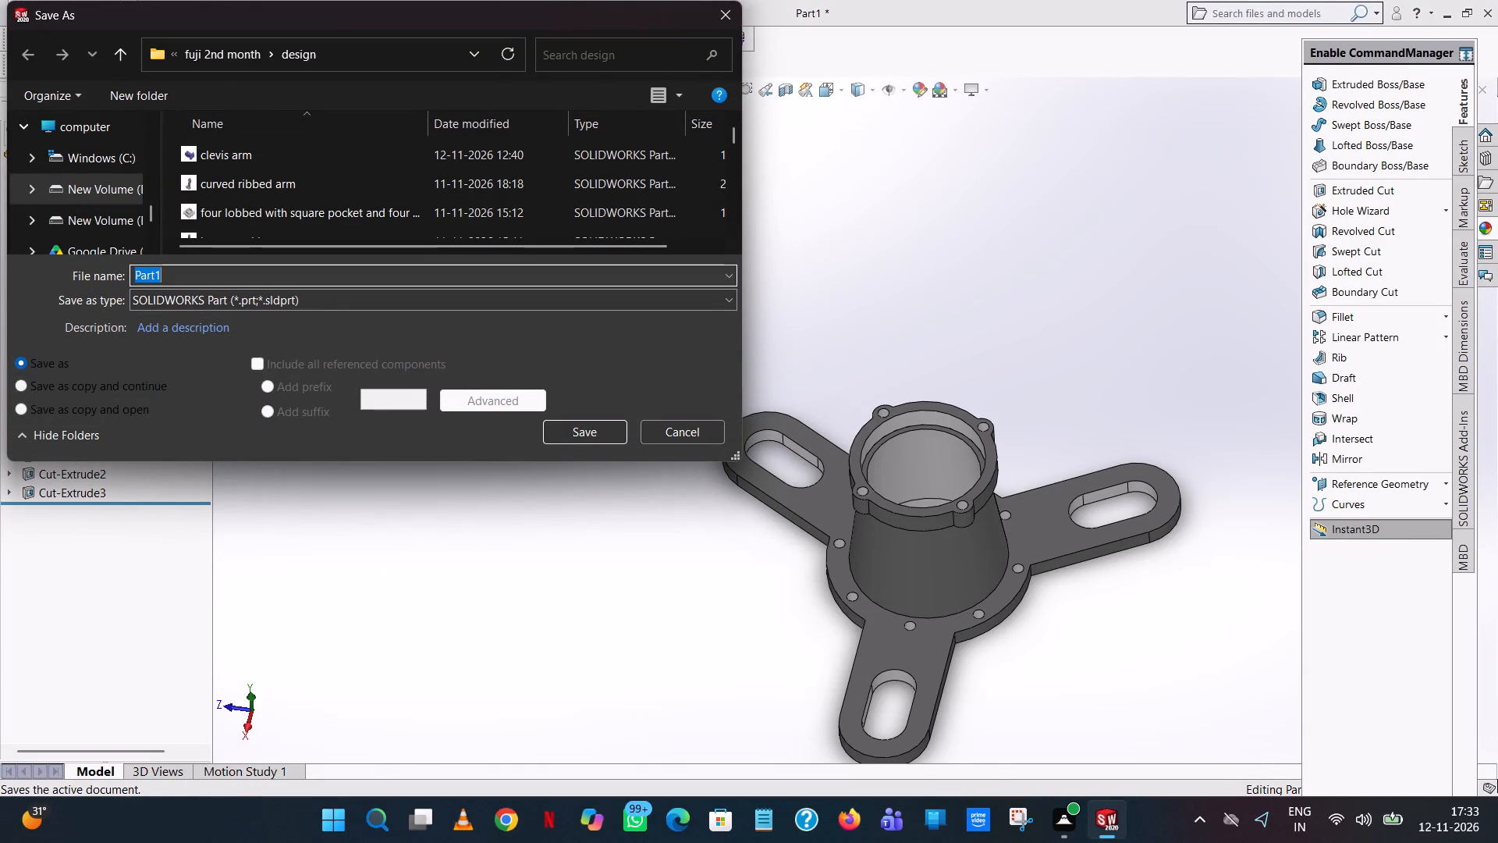
Enter "tapered tub on" as the beginning of the part's file name for saving in the design folder.
type("tapered tub on")
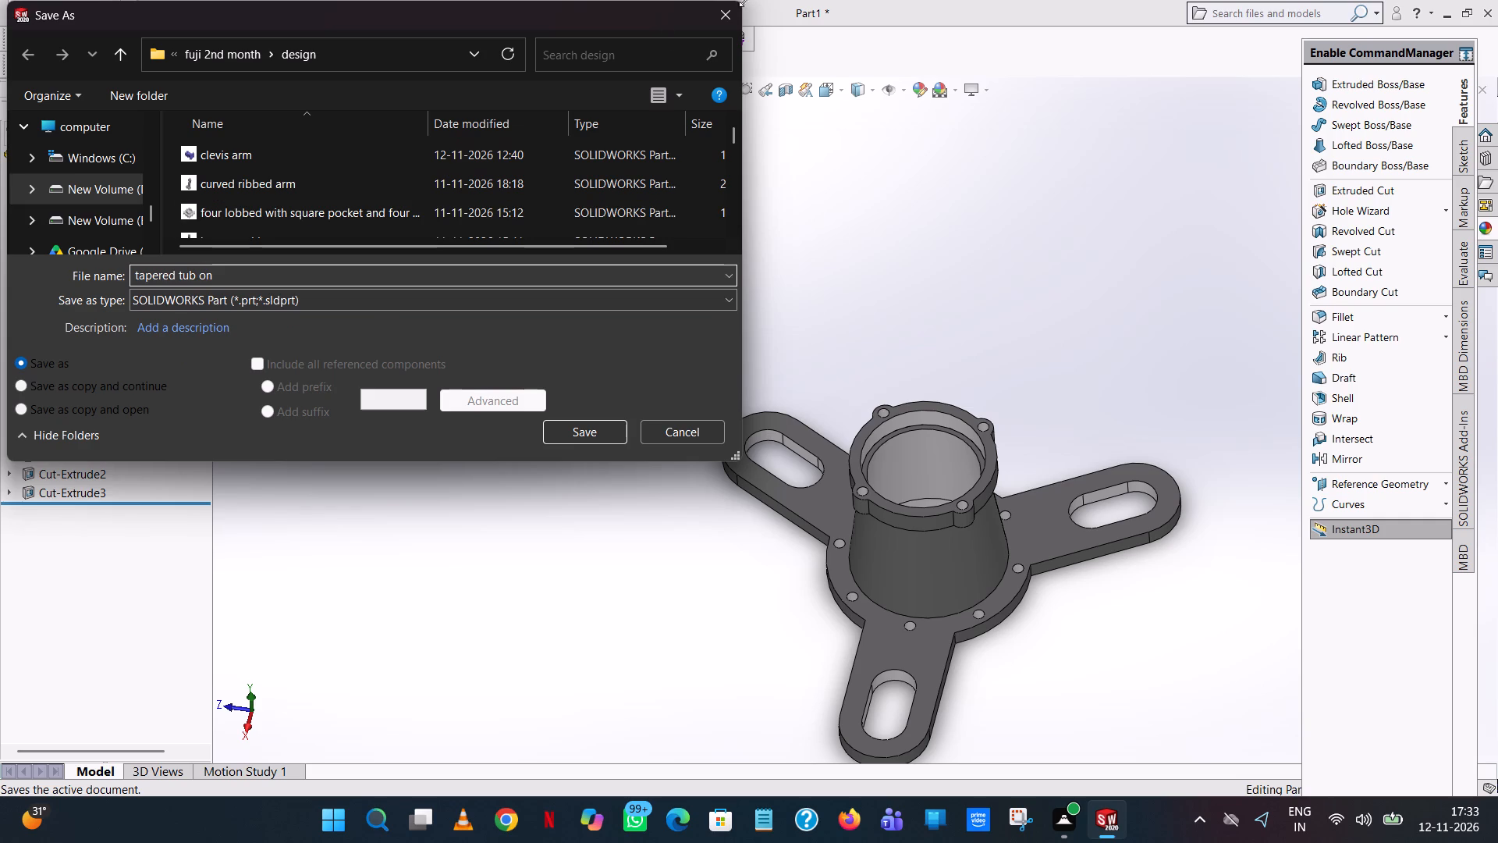
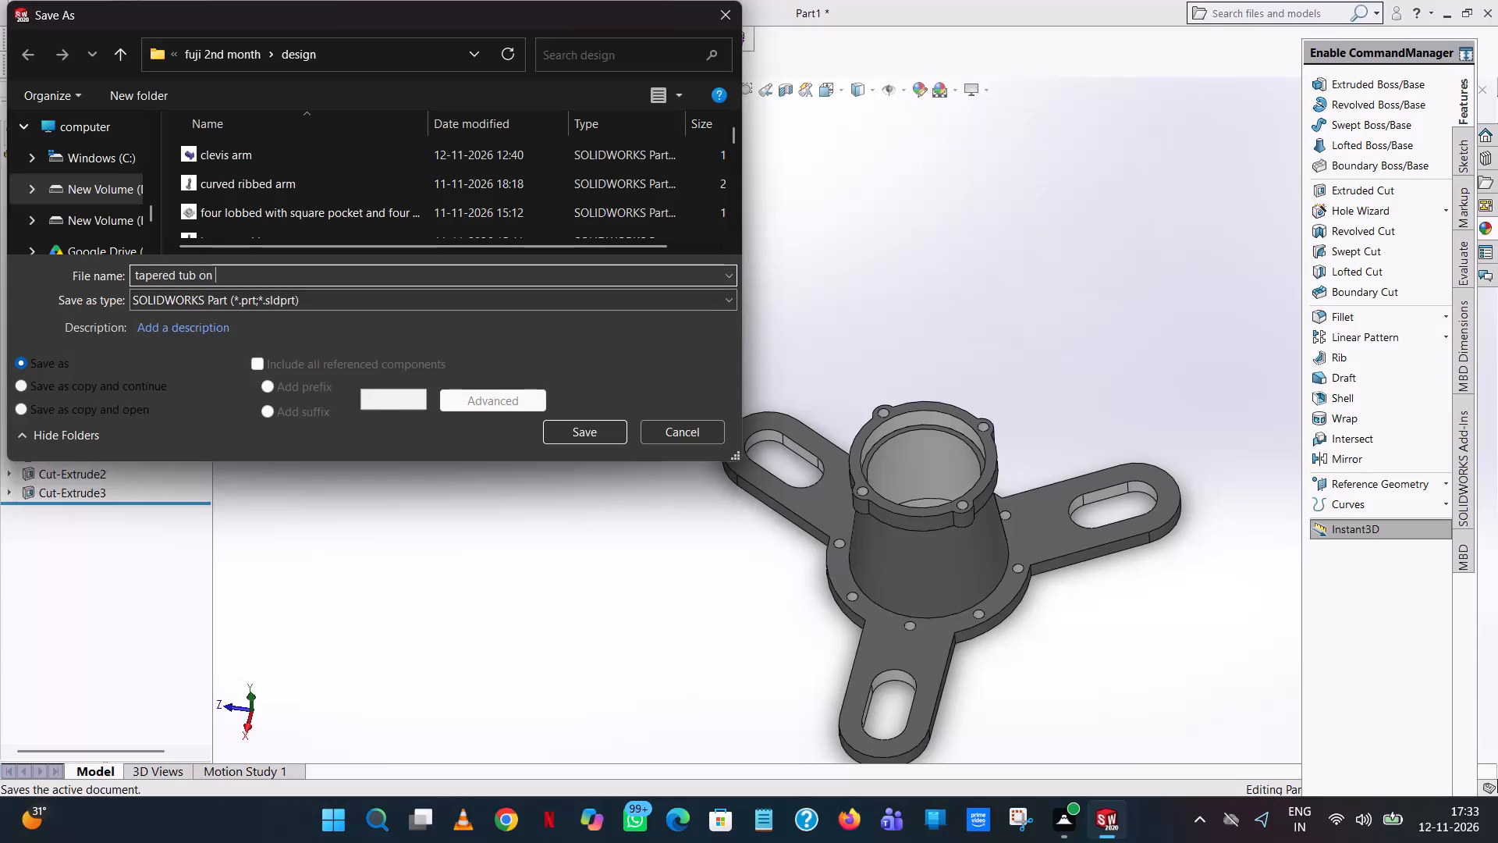
Continue the part's file name with "three" so that it reads "tapered tub on three".
type("three")
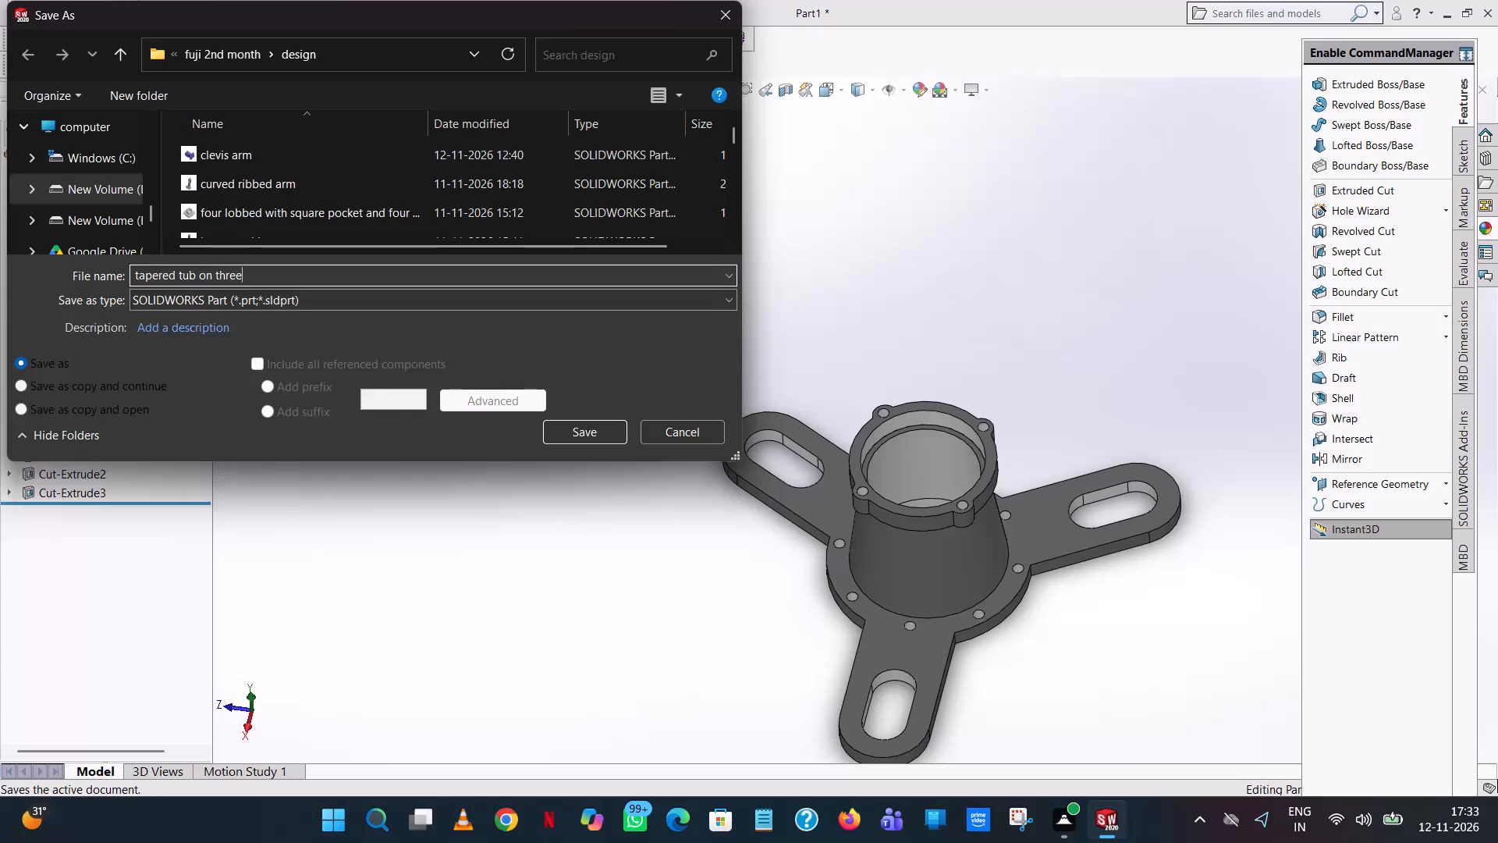
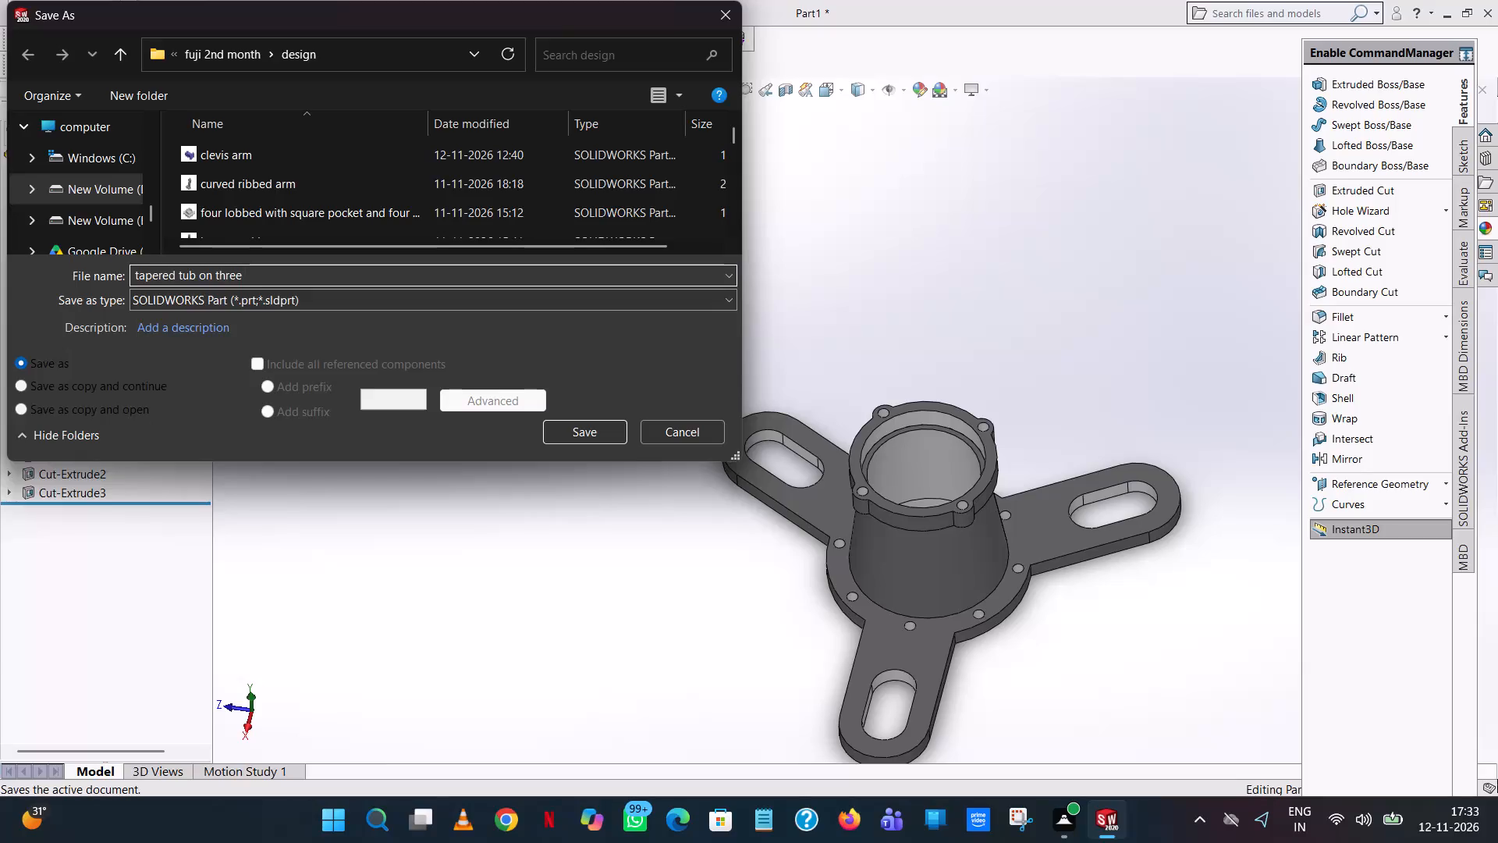
Complete the file name as "tapered tub on three slotted arm base", copy it, and save the part in the design folder.
type("slotted arm base")
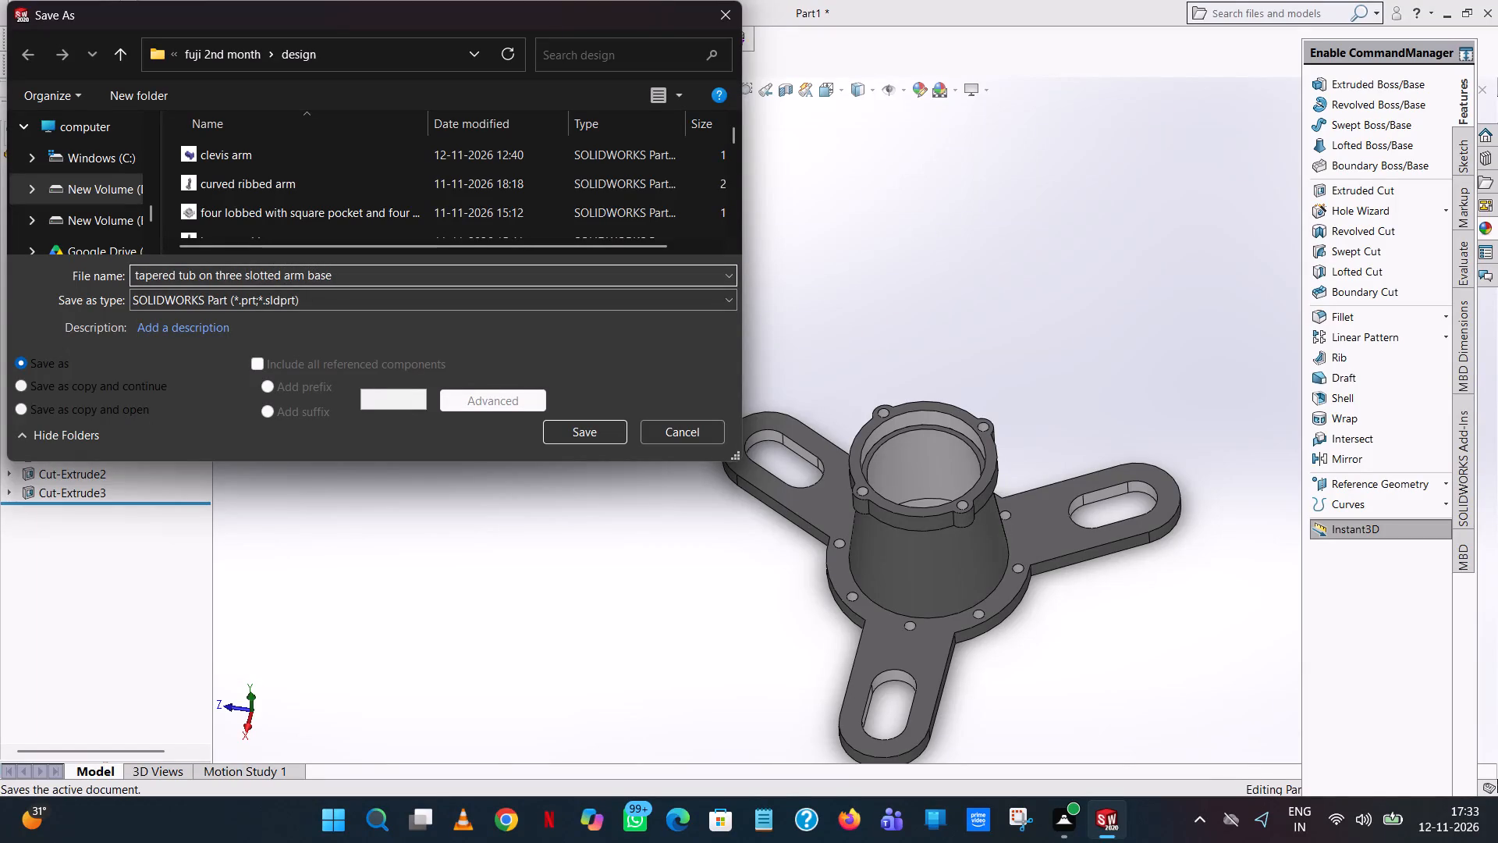
left_click(334, 277)
left_click_drag(334, 277, 133, 264)
left_click_drag(133, 264, 77, 269)
right_click(173, 269)
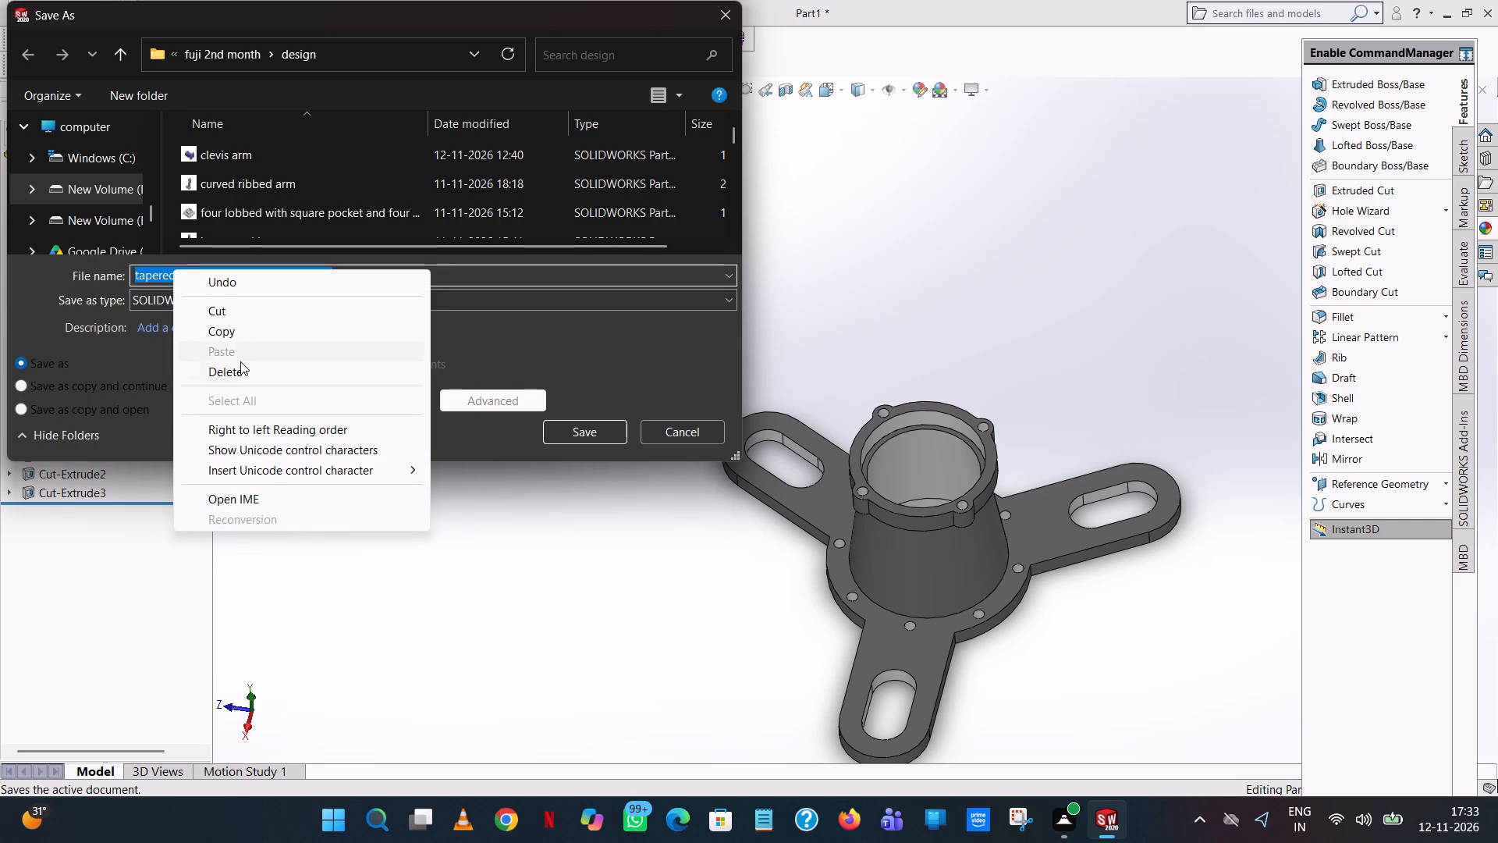
left_click(229, 340)
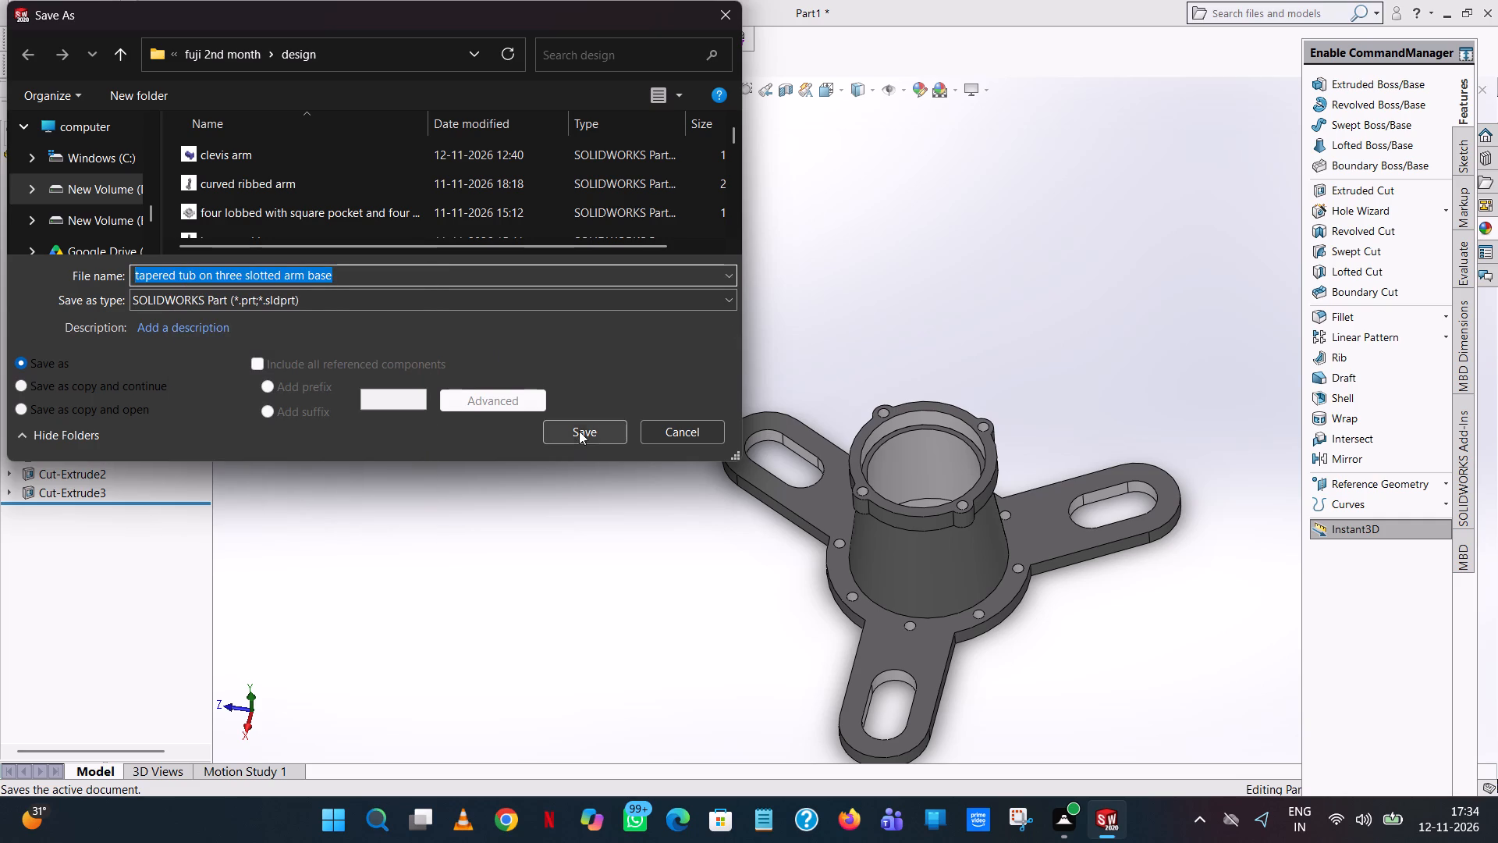
left_click(579, 429)
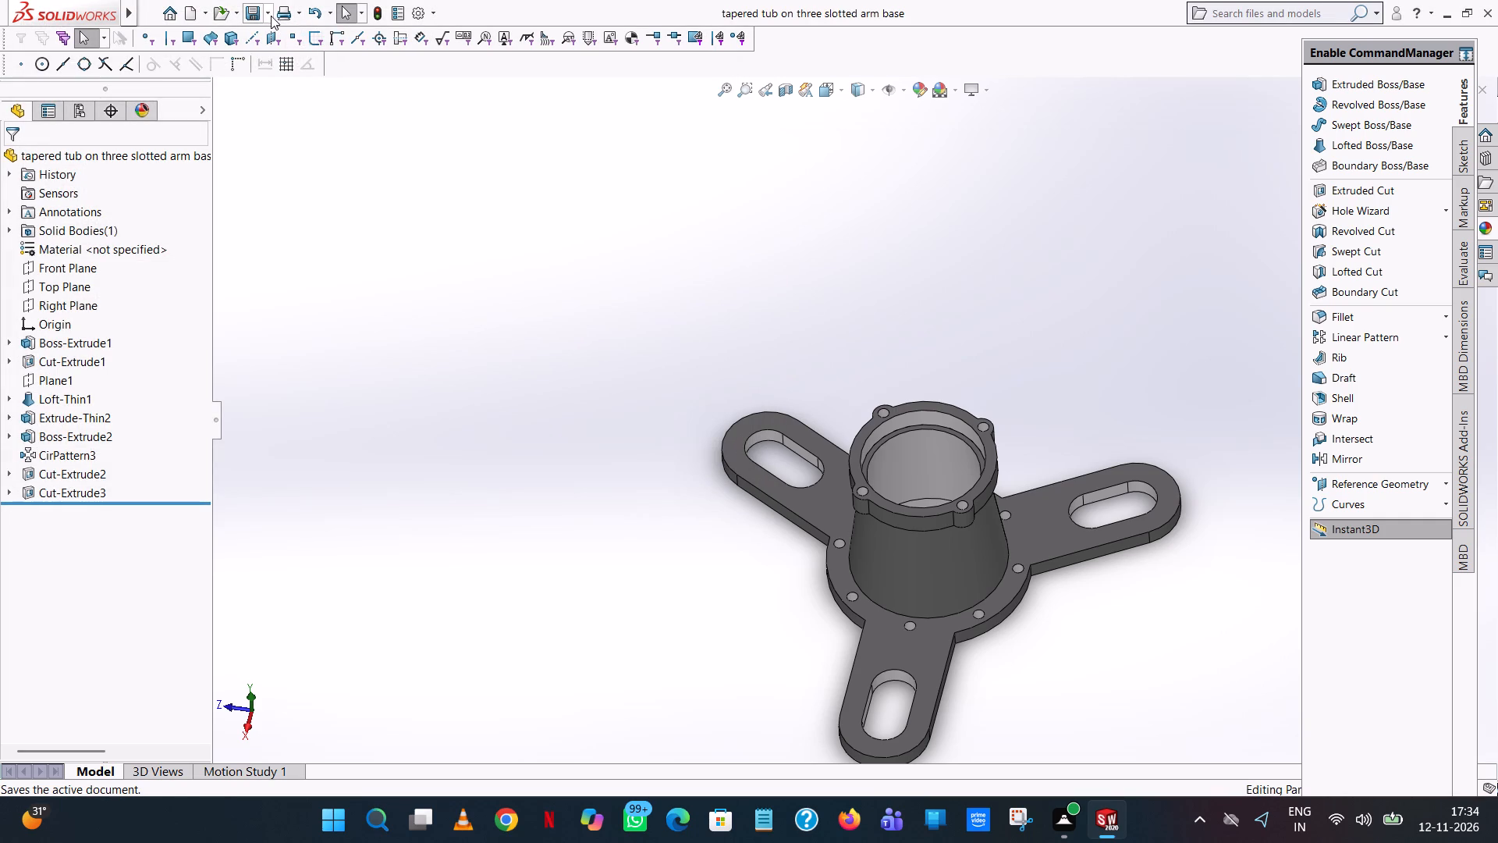
Save the part as an Adobe Portable Document Format (*.pdf) file in the pdf folder under the same name.
left_click(271, 13)
left_click(273, 48)
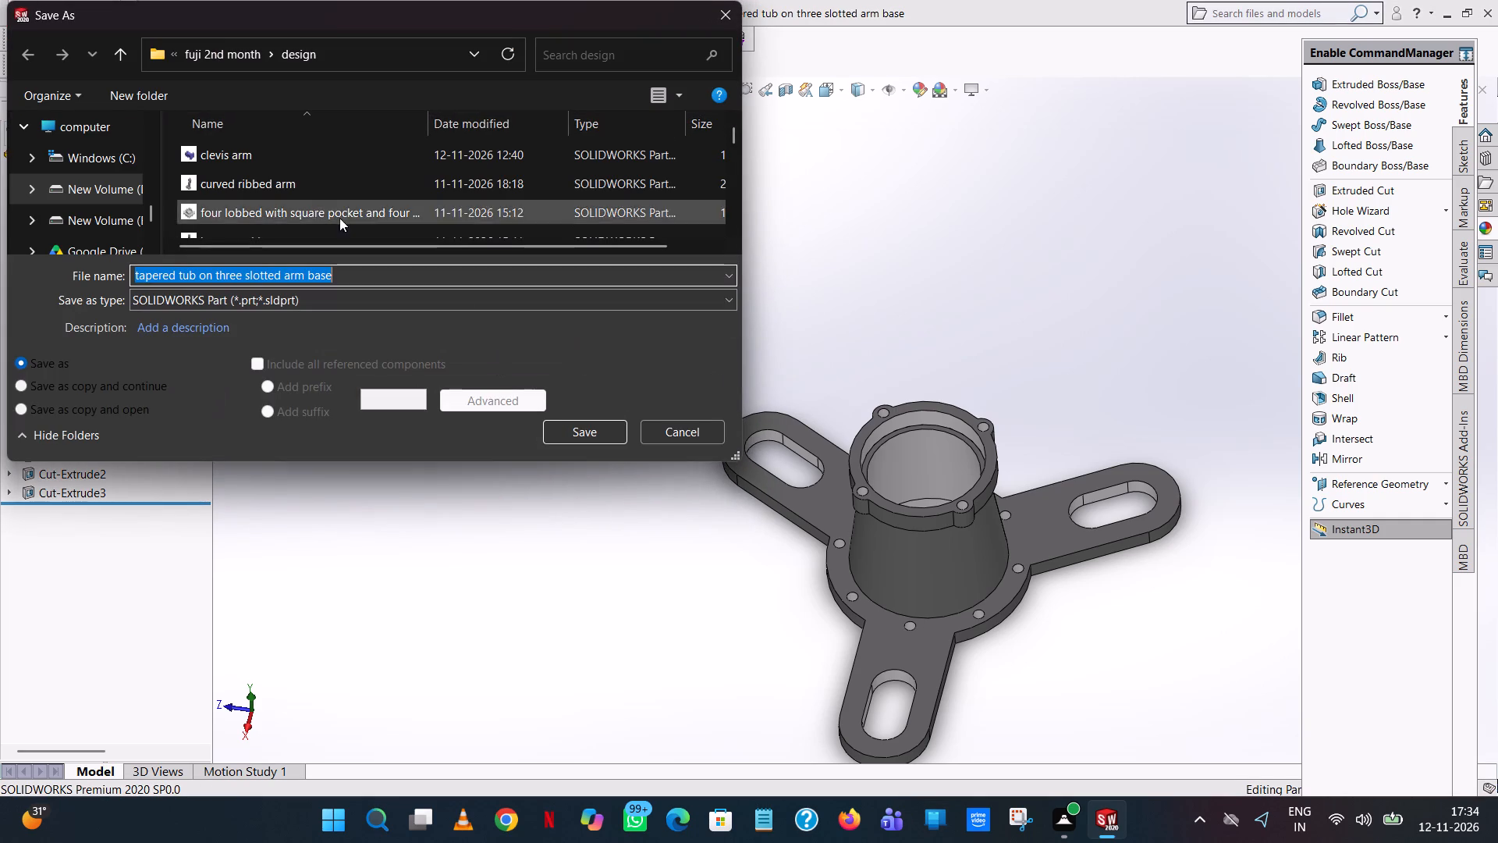
left_click(113, 56)
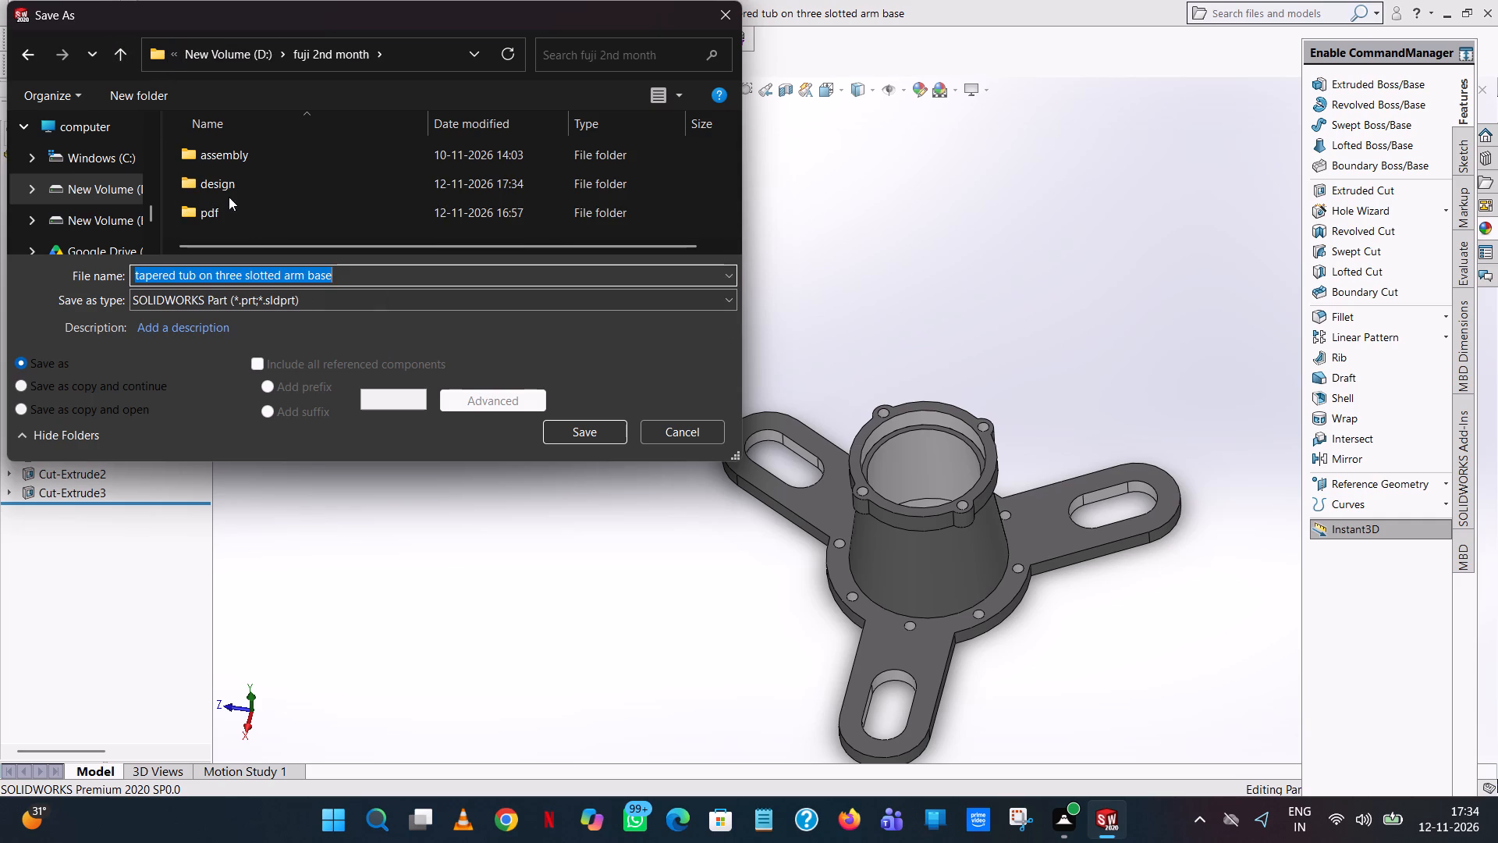
double_click(210, 202)
left_click(272, 301)
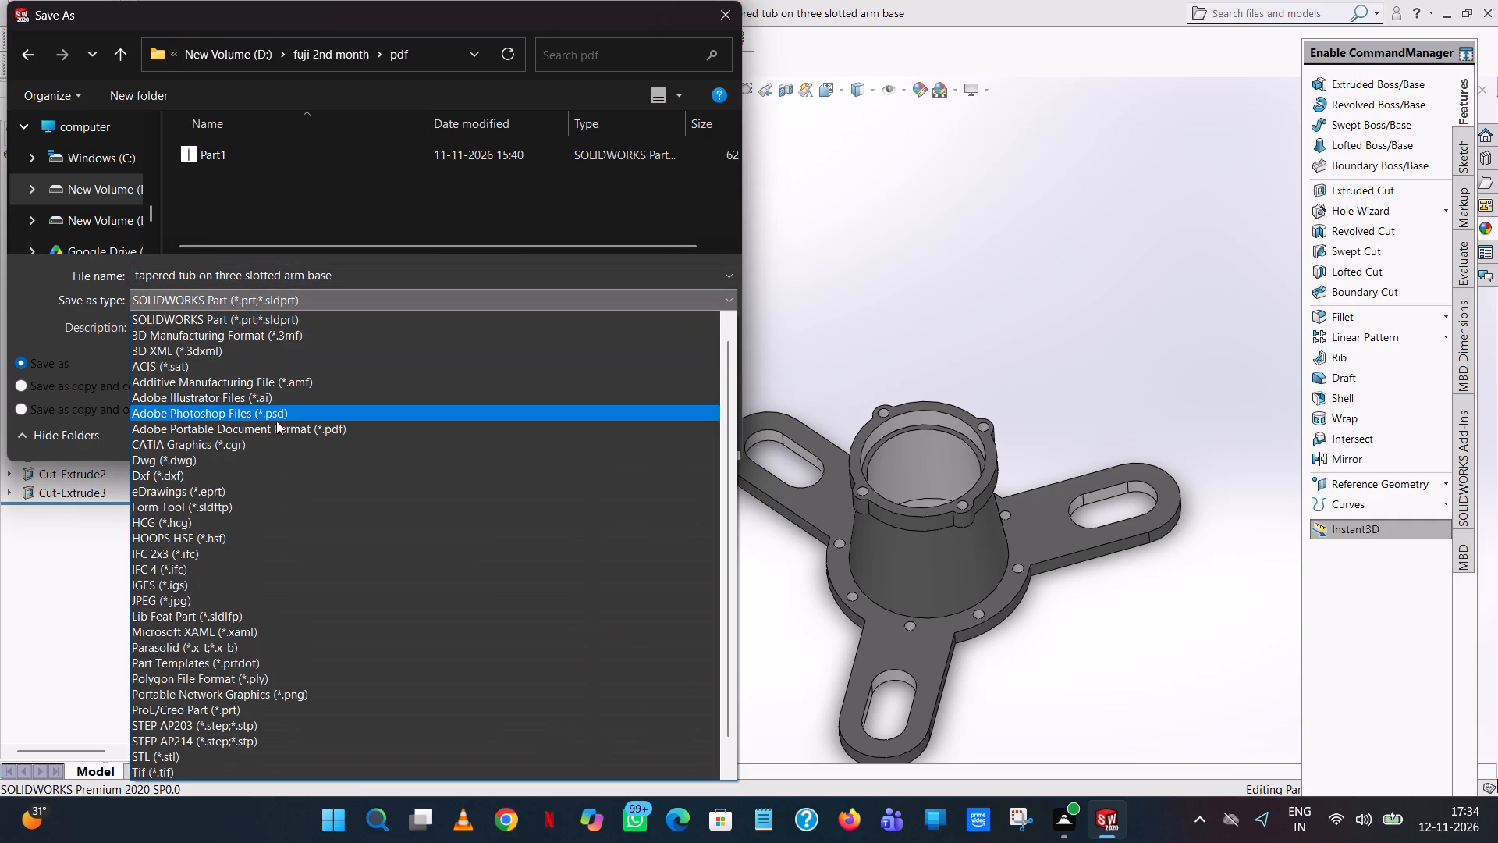
left_click(279, 432)
left_click(605, 465)
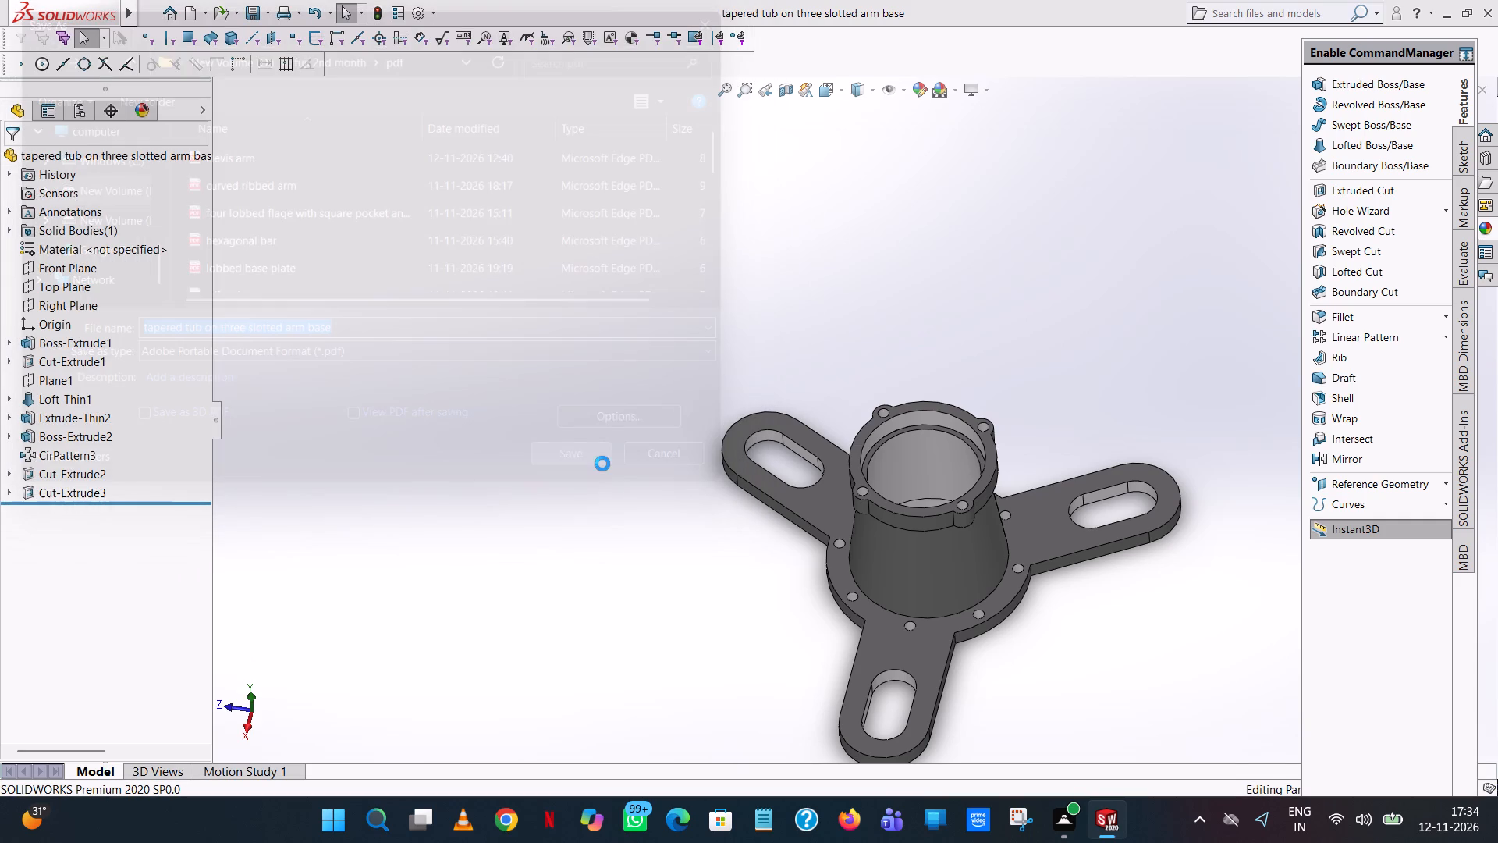